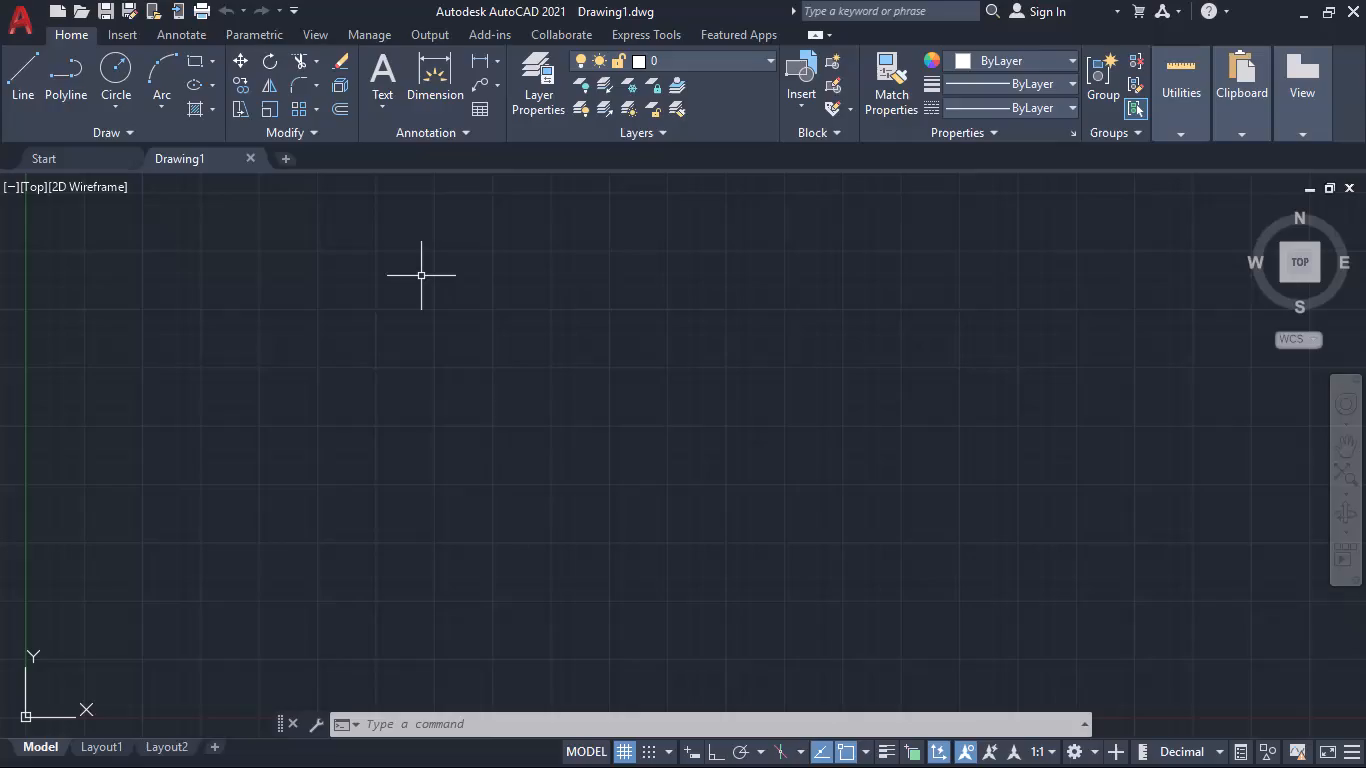
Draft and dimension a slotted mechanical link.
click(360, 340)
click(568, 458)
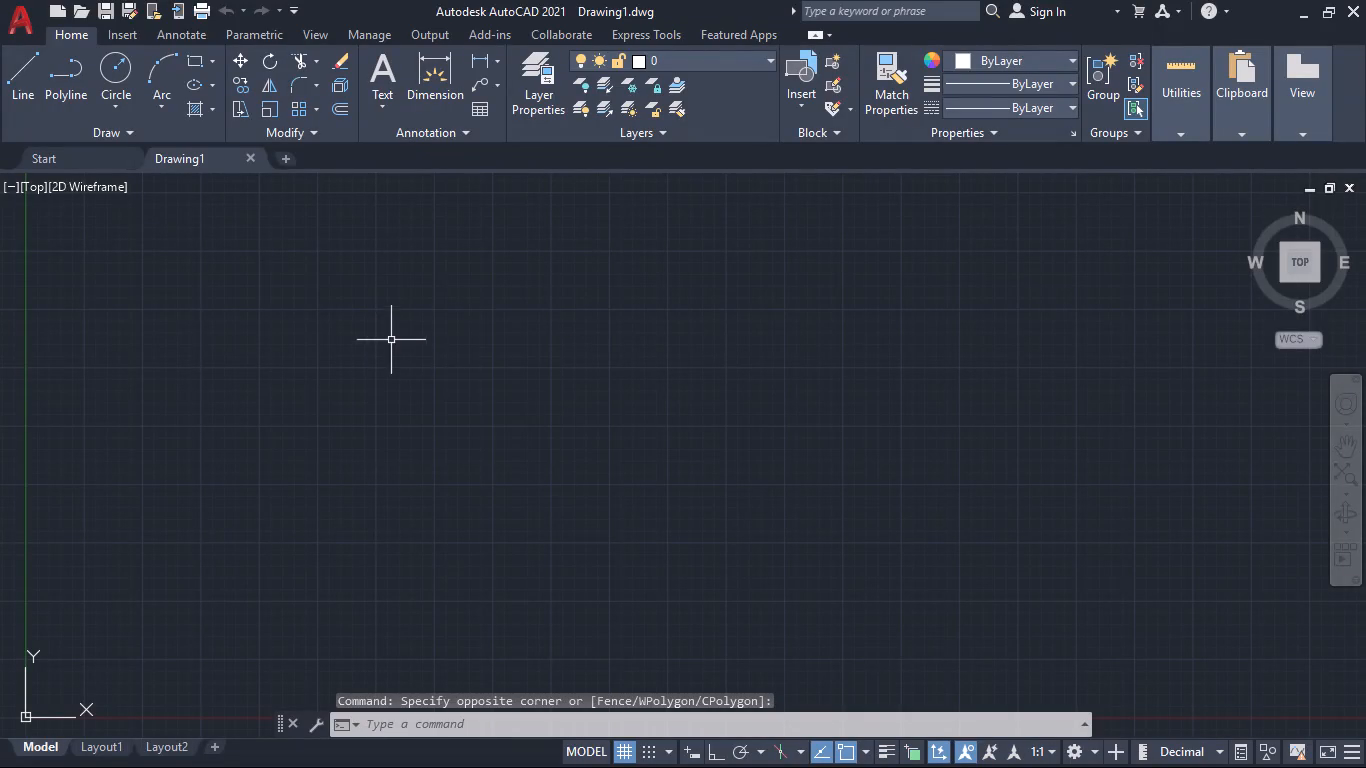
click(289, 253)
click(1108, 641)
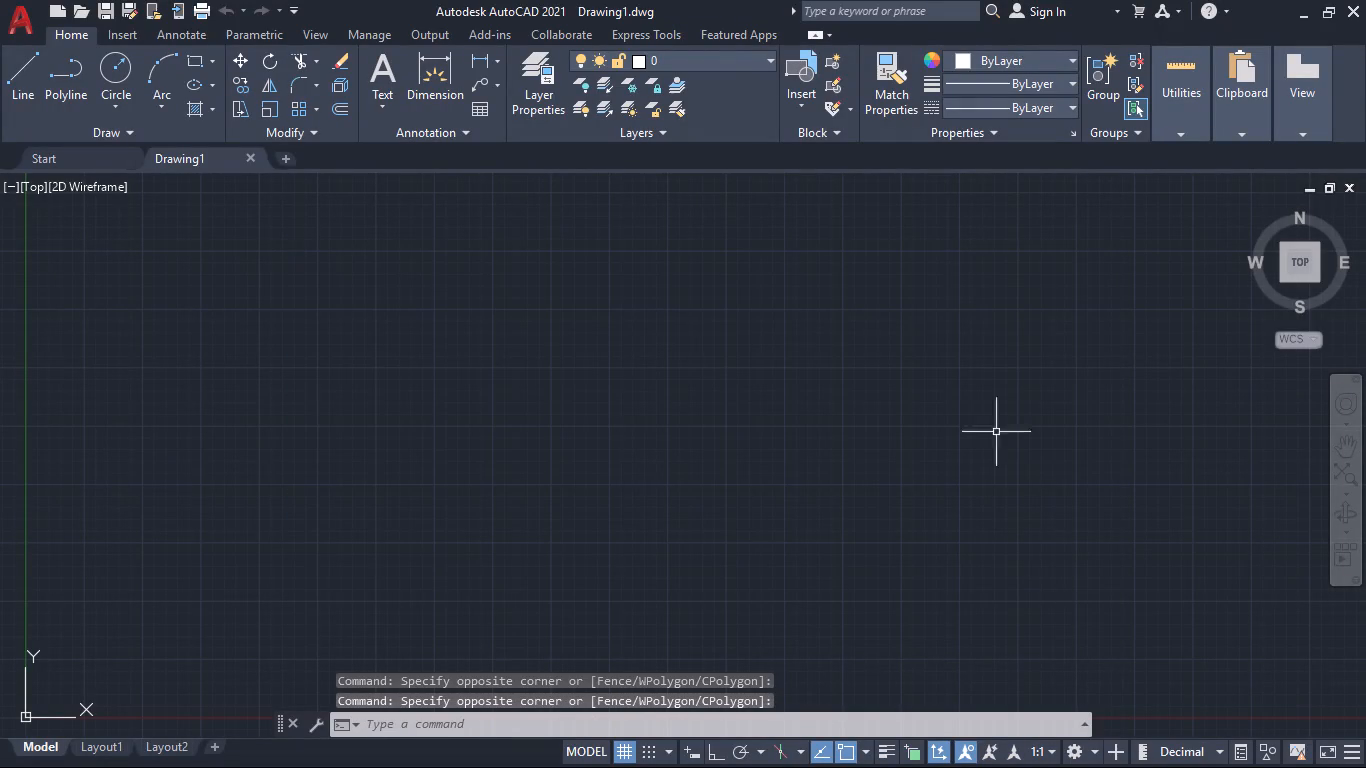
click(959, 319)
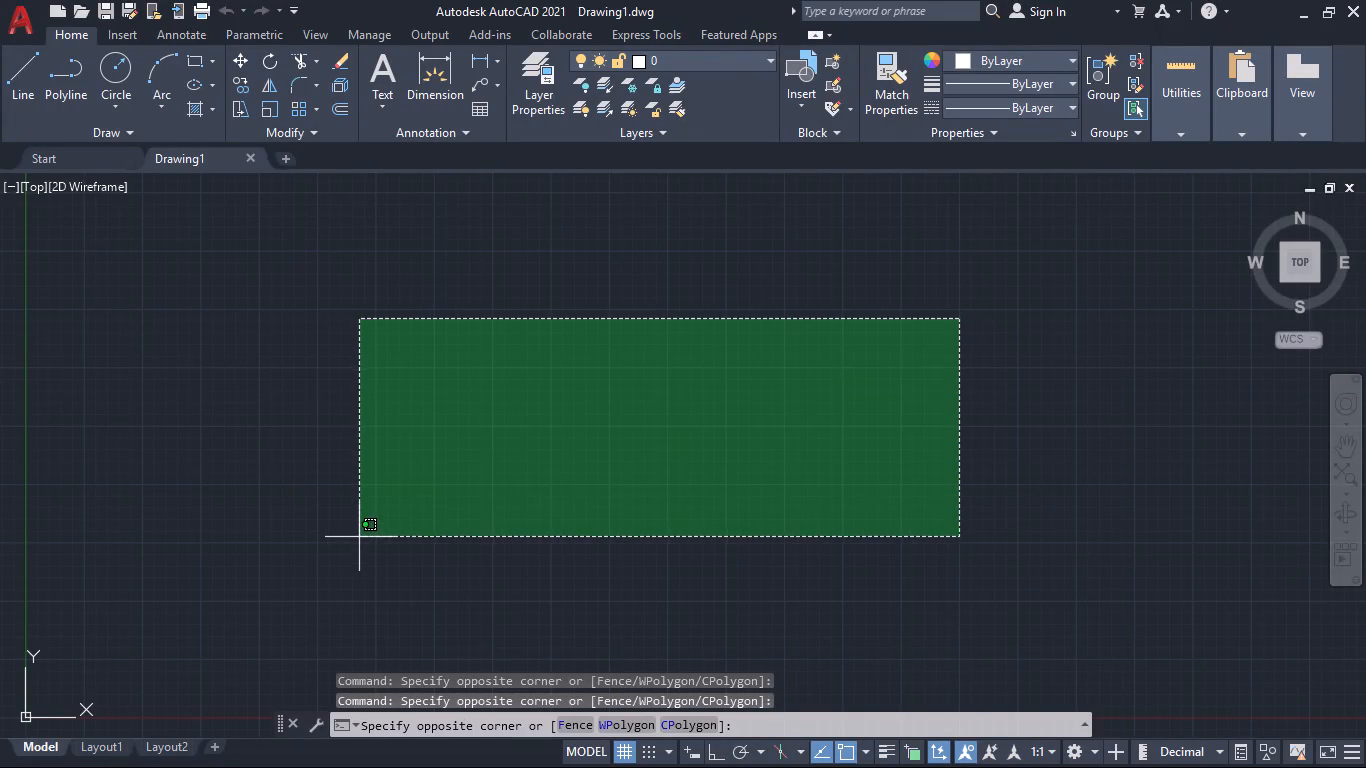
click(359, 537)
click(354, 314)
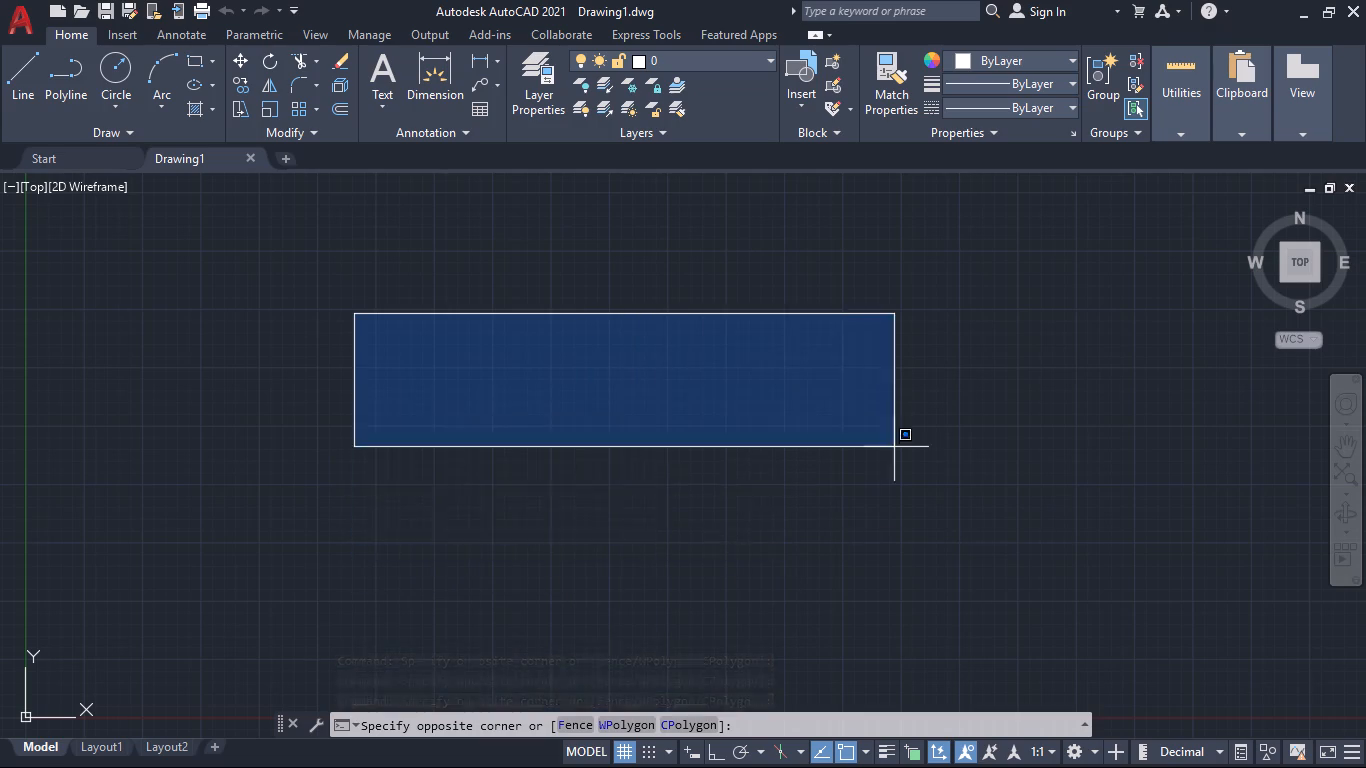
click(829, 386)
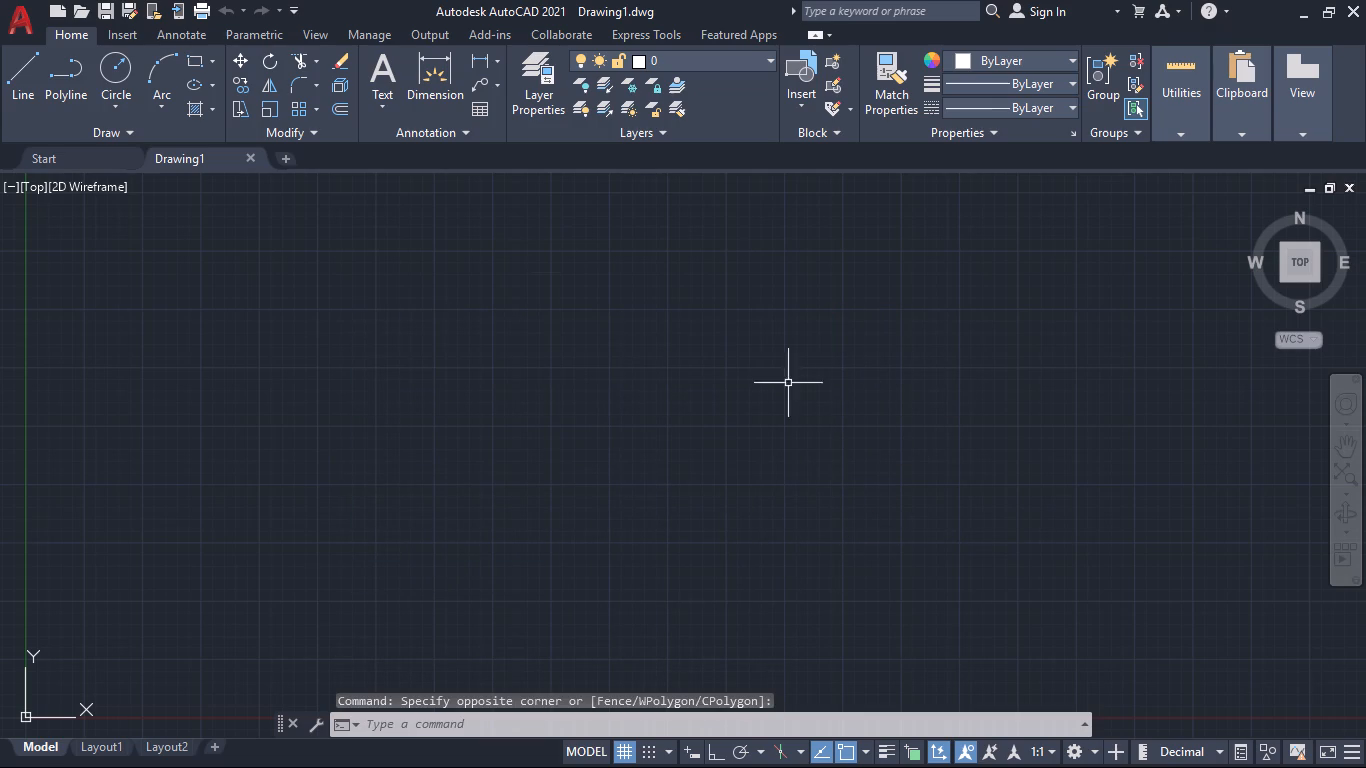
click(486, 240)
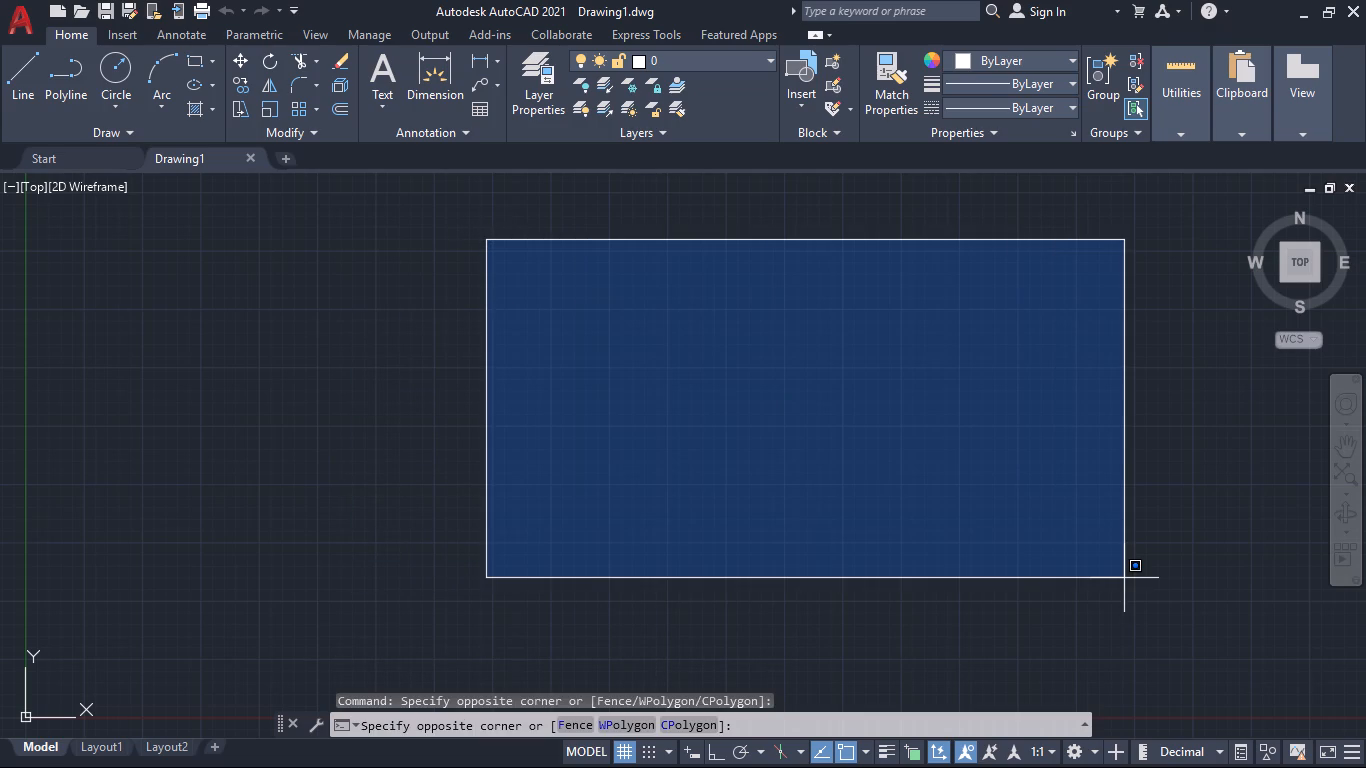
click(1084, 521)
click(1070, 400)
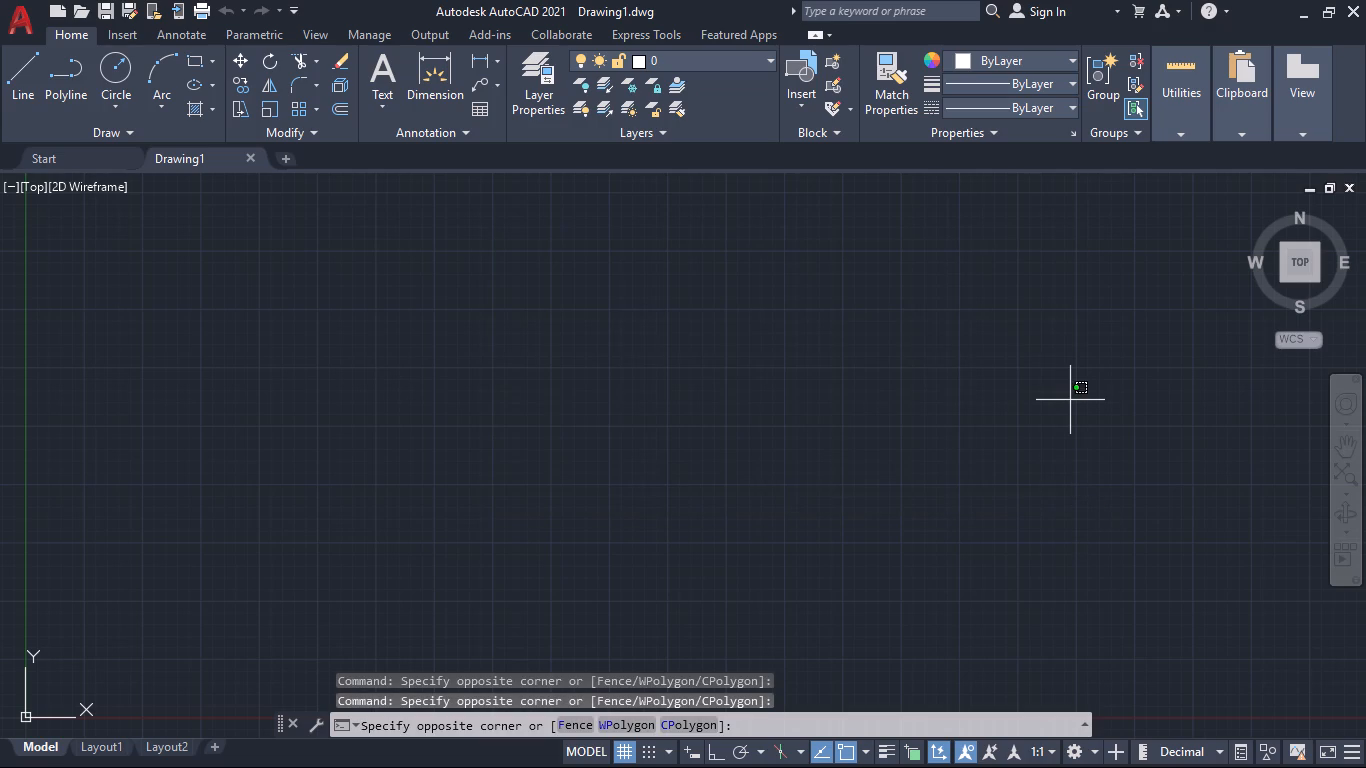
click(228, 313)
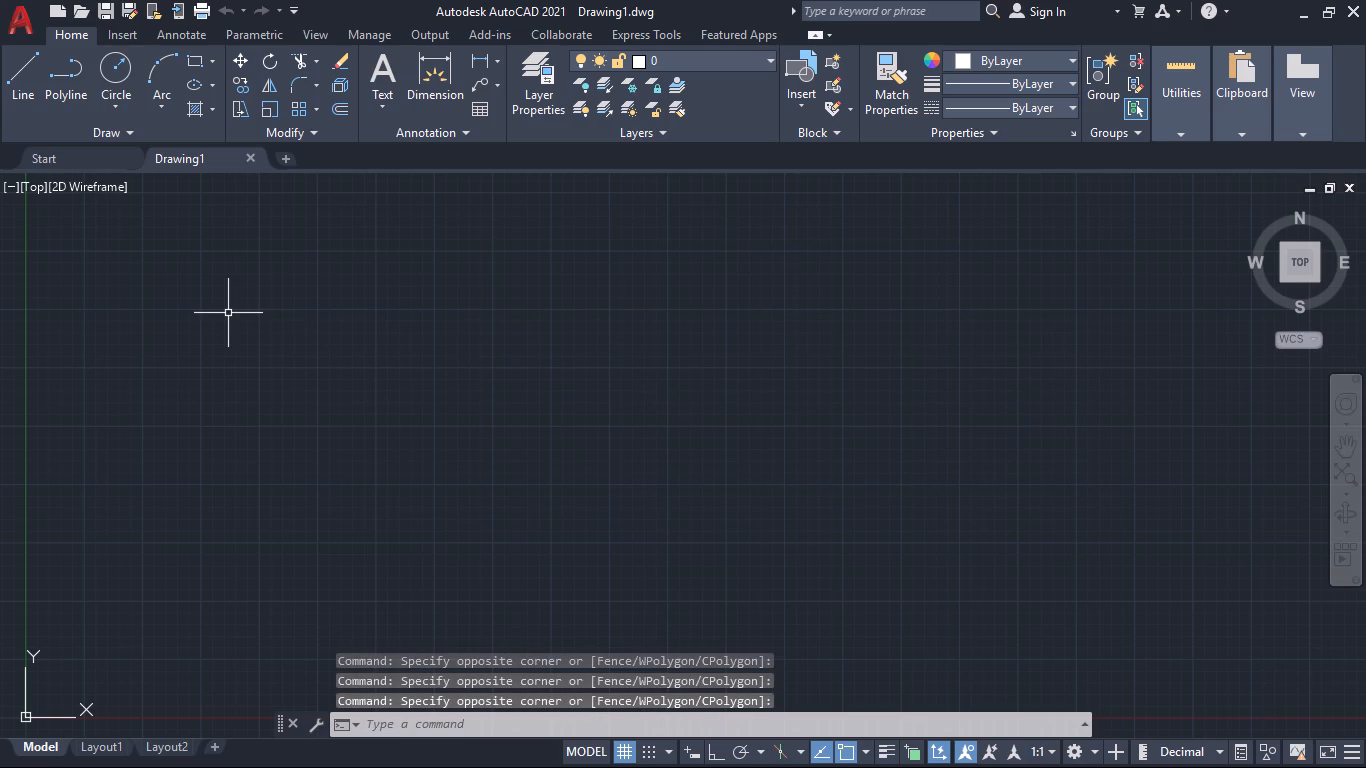
Draw a circle by center and radius in the upper middle of the empty drawing.
click(132, 66)
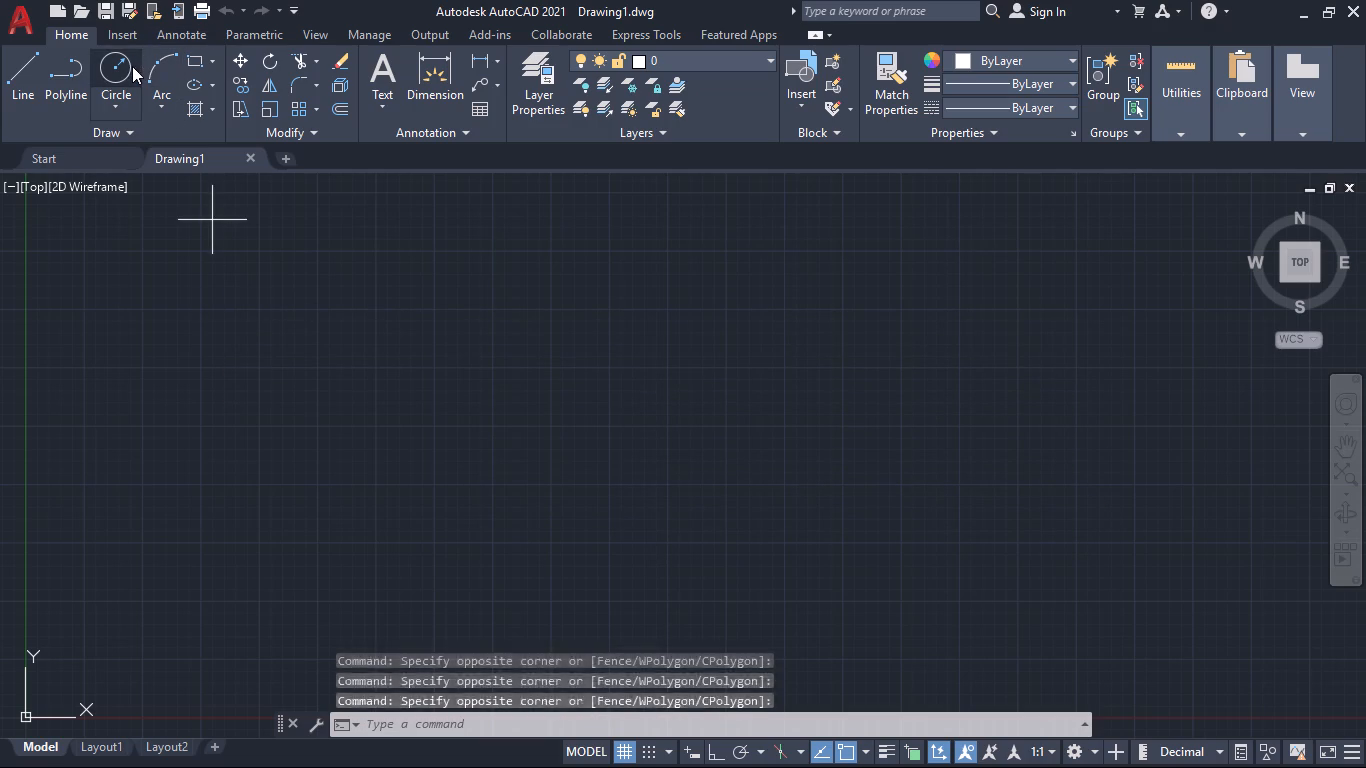
click(529, 341)
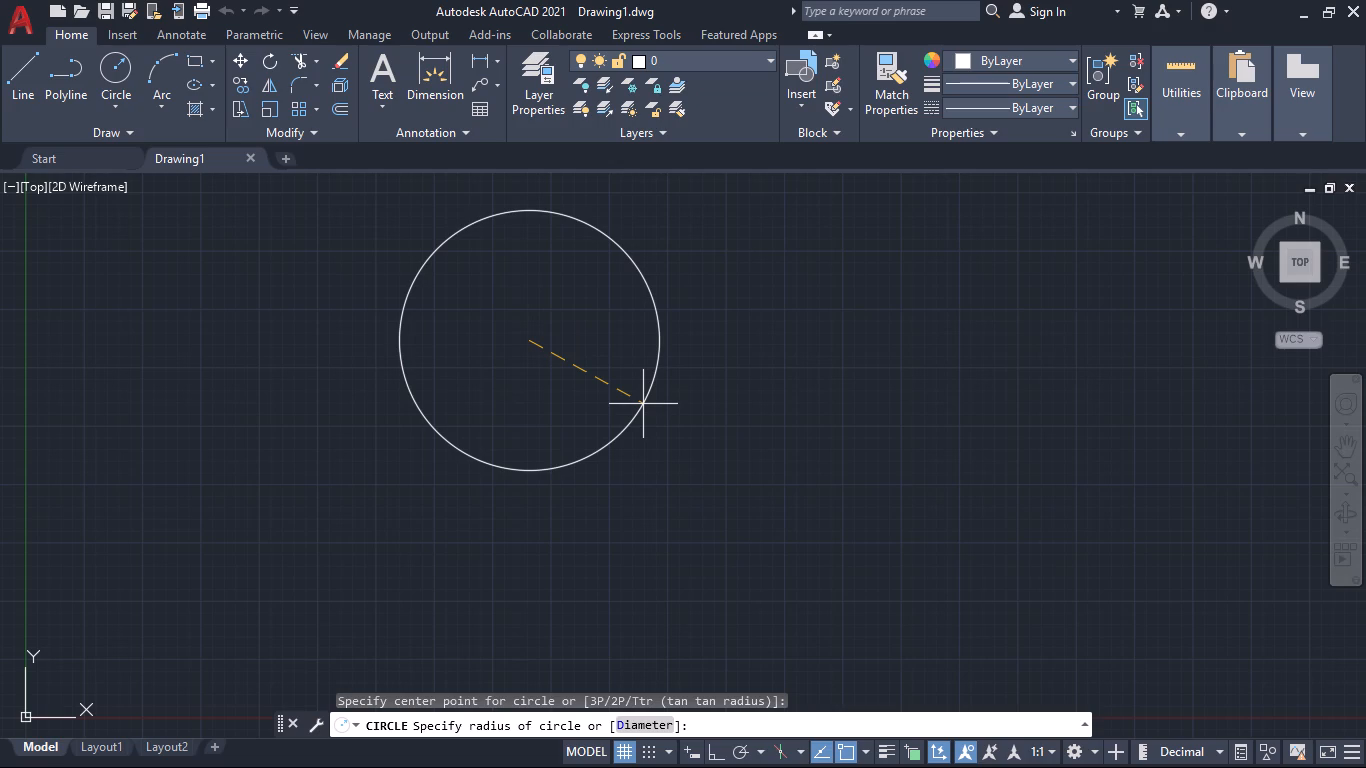
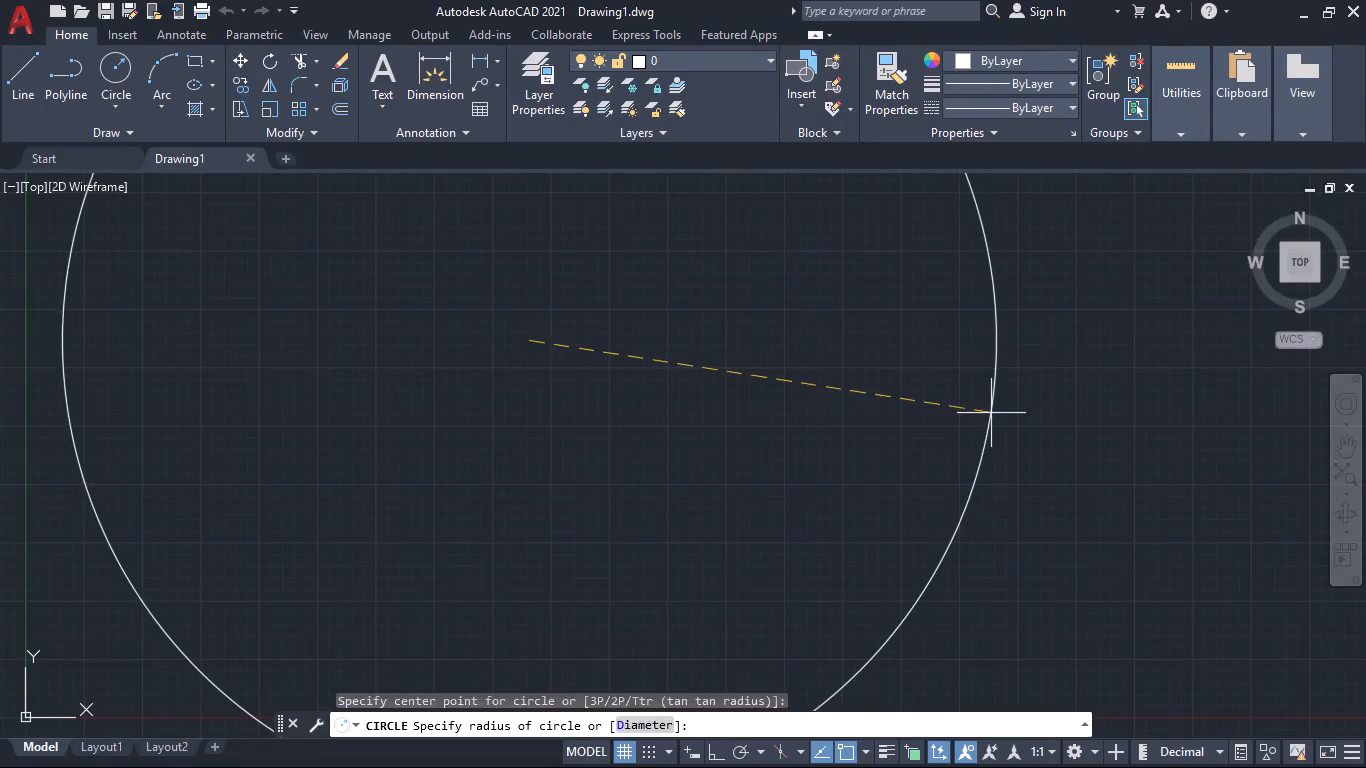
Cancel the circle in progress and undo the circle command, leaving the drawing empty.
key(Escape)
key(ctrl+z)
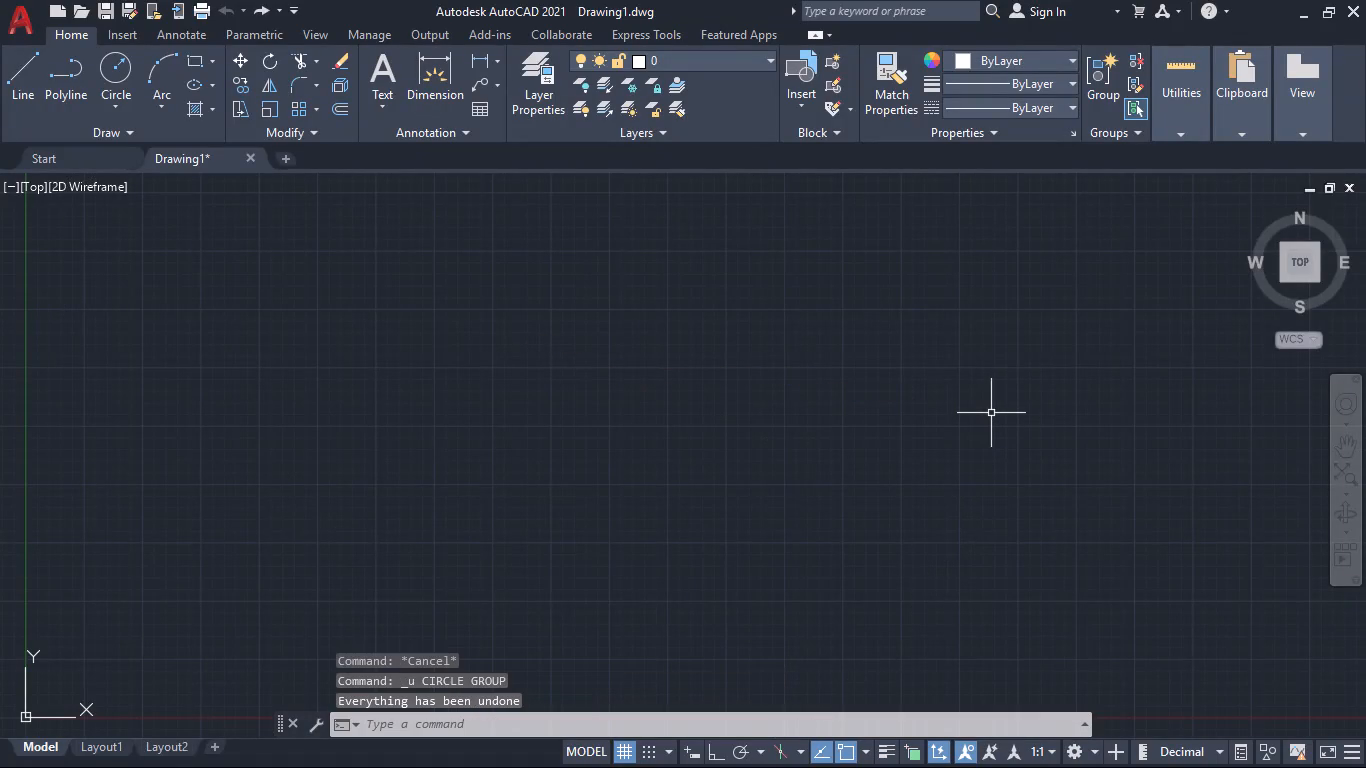
Switch to the WhatsApp window in Chrome to look at the reference sketch.
key(alt+Tab)
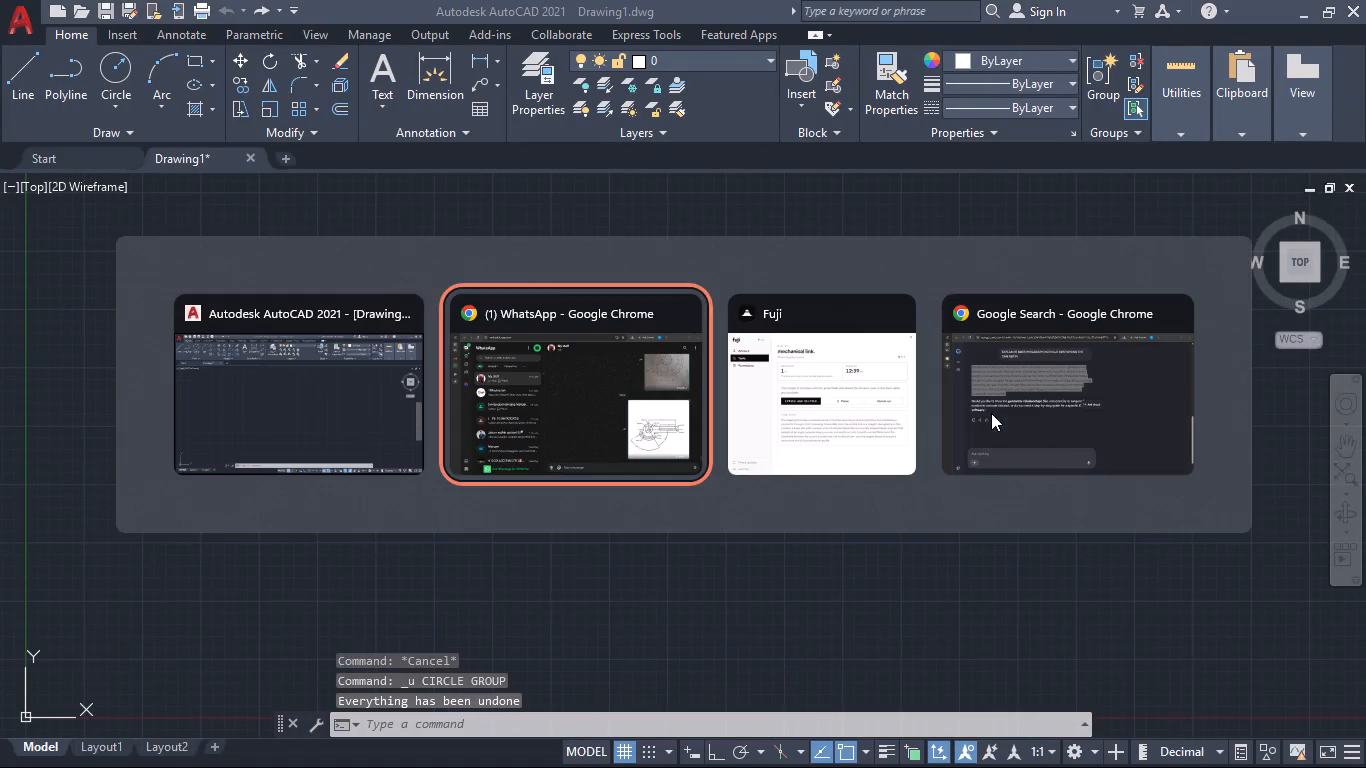
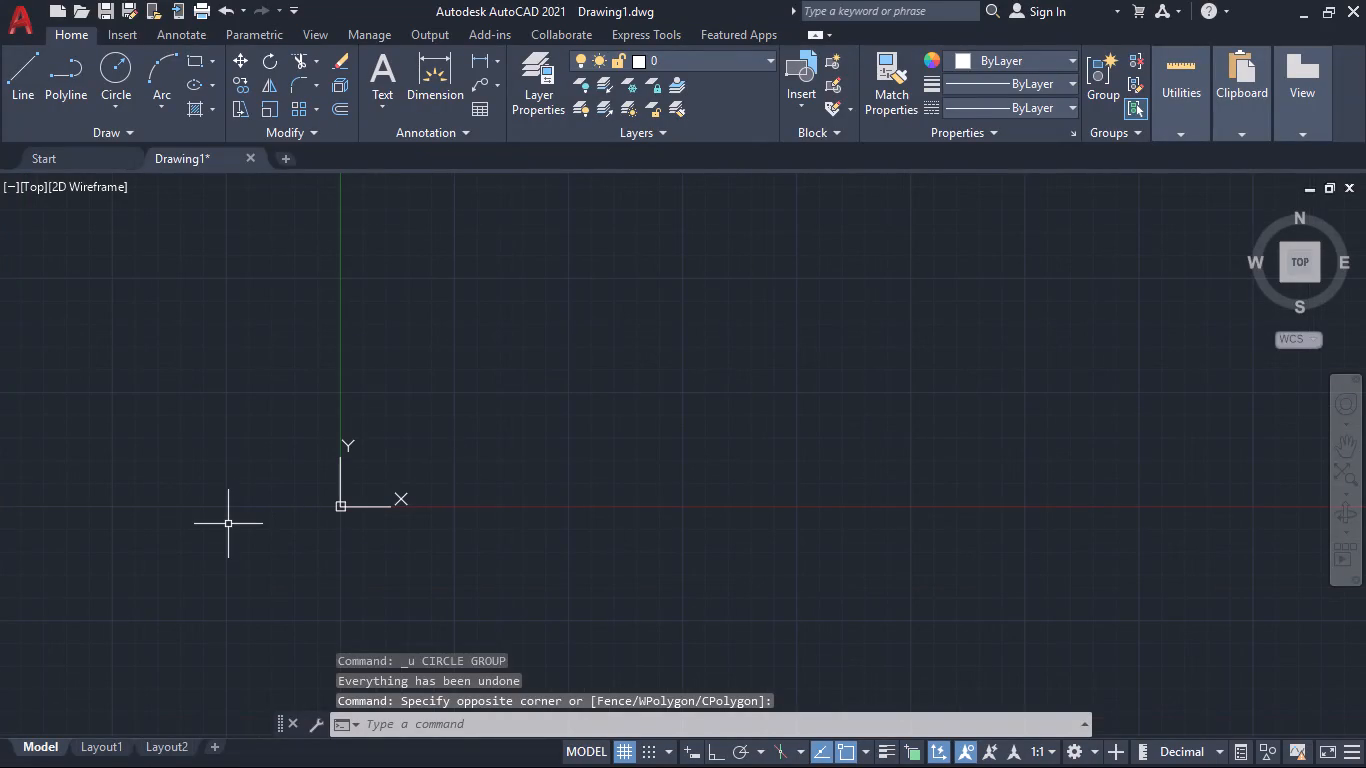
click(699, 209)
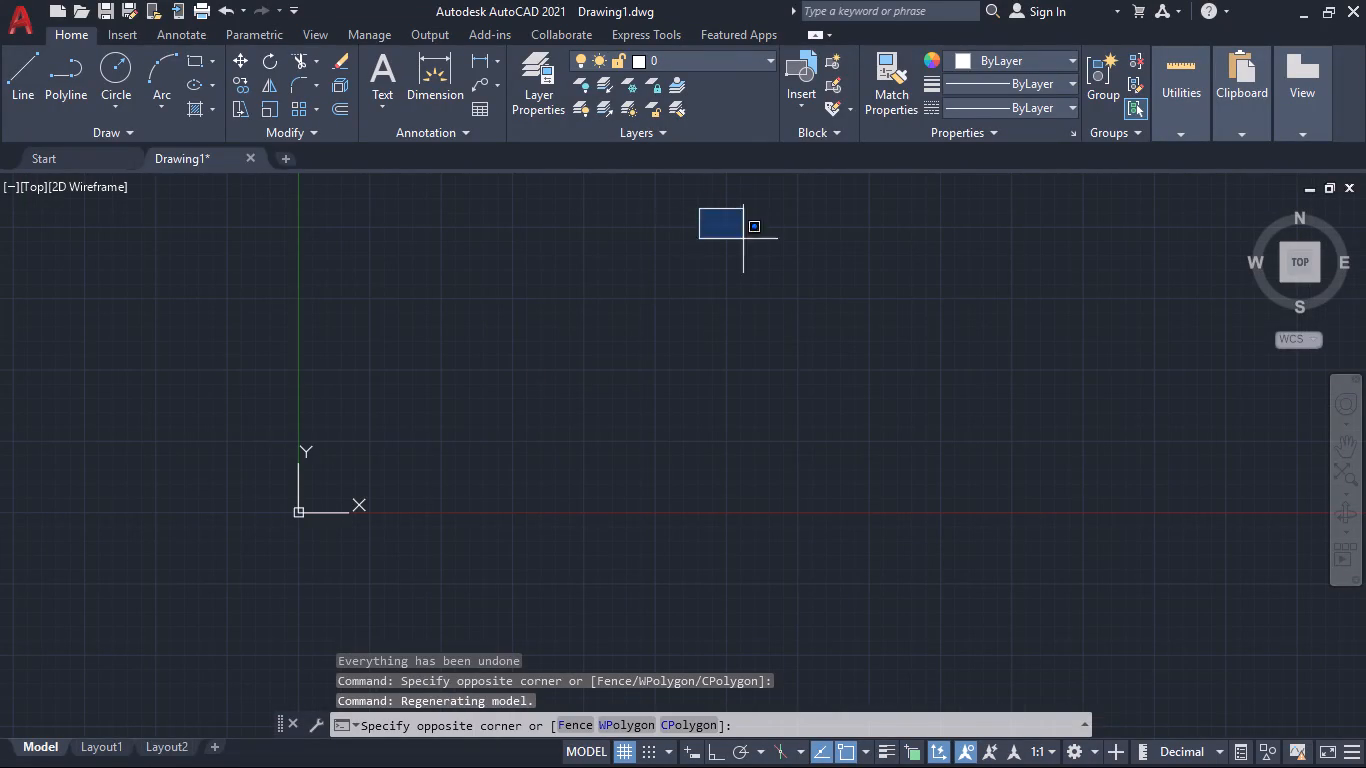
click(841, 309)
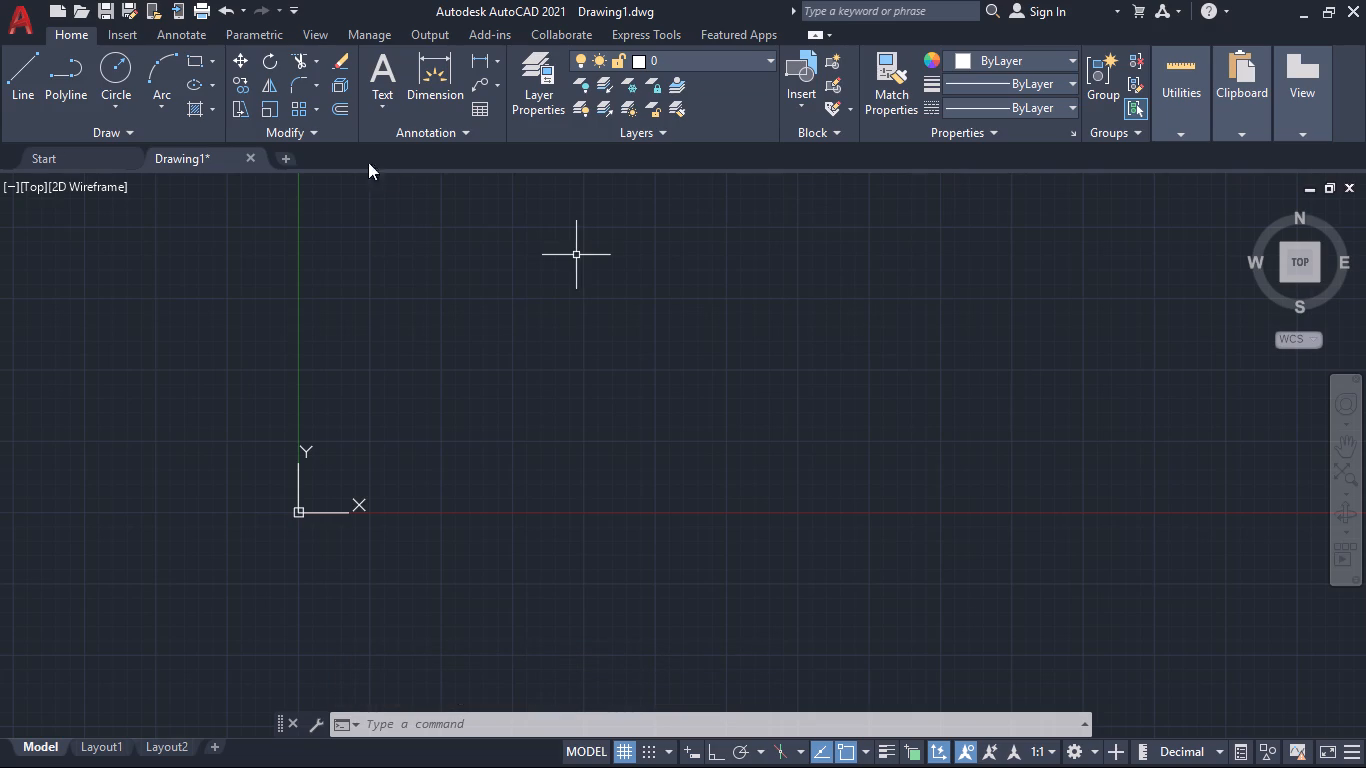
Draw a circle of radius 20 in the empty area above and to the right of the origin.
click(115, 79)
key(alt+Tab)
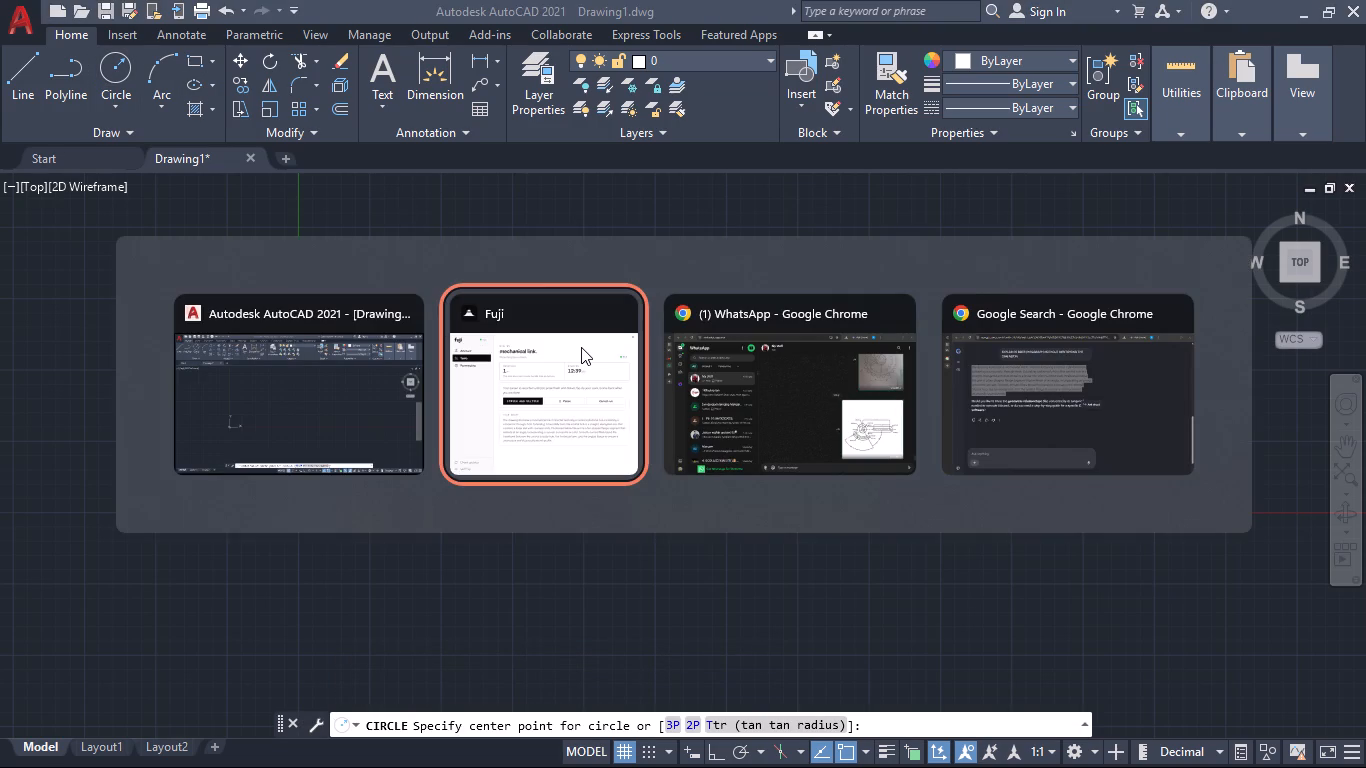
key(alt+Tab)
key(alt+Tab)
key(alt+Tab)
key(alt+Tab)
key(alt+Tab)
key(alt+Tab)
key(alt+Tab)
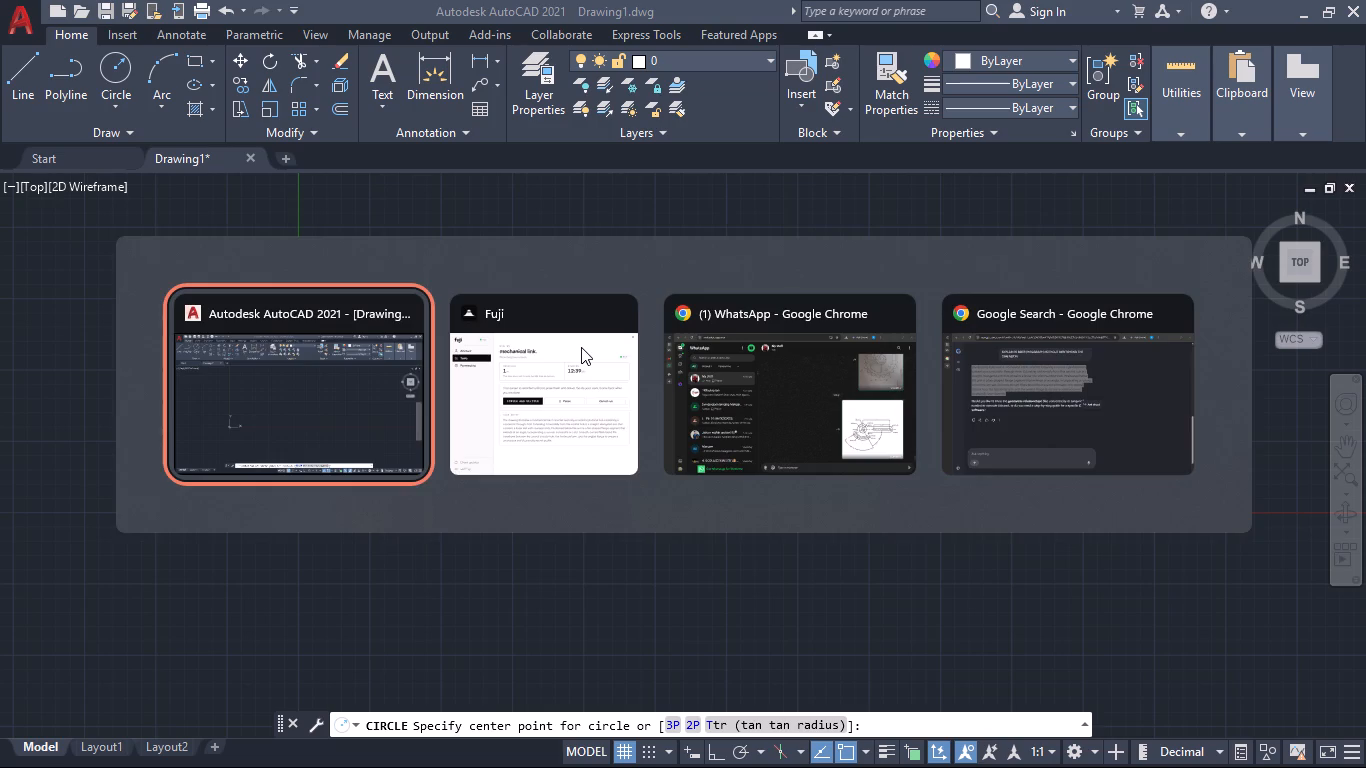
click(651, 265)
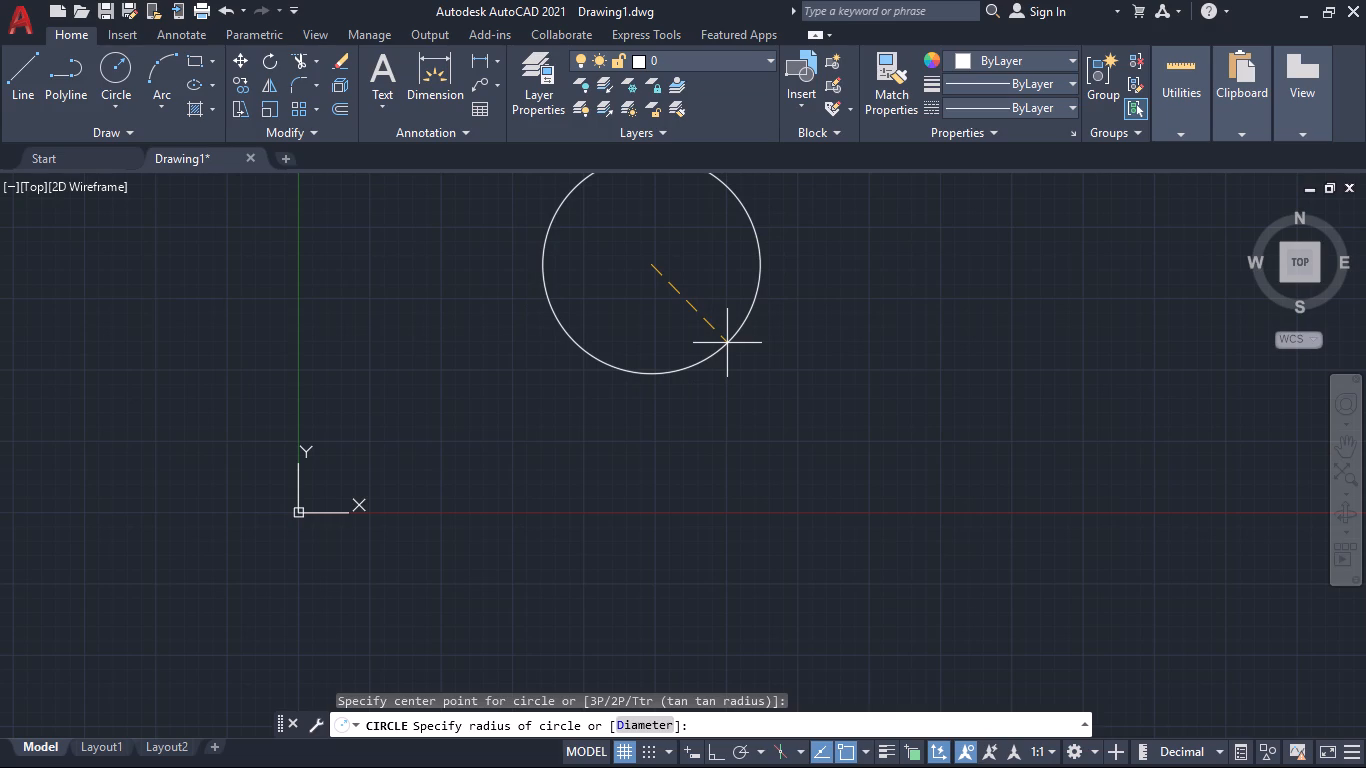
text(20)
key(Return)
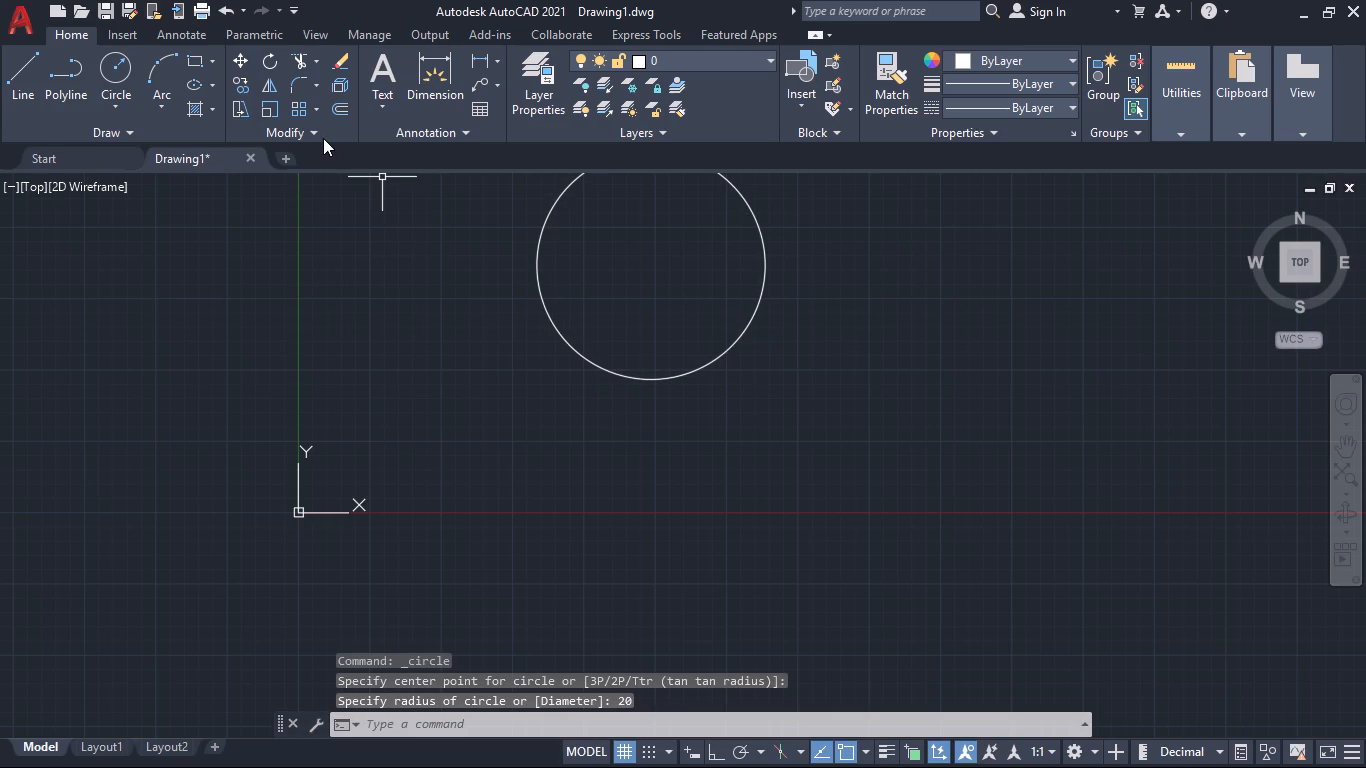
Add three circles of radius 13, 6 and 30 concentric with the radius 20 circle.
click(105, 61)
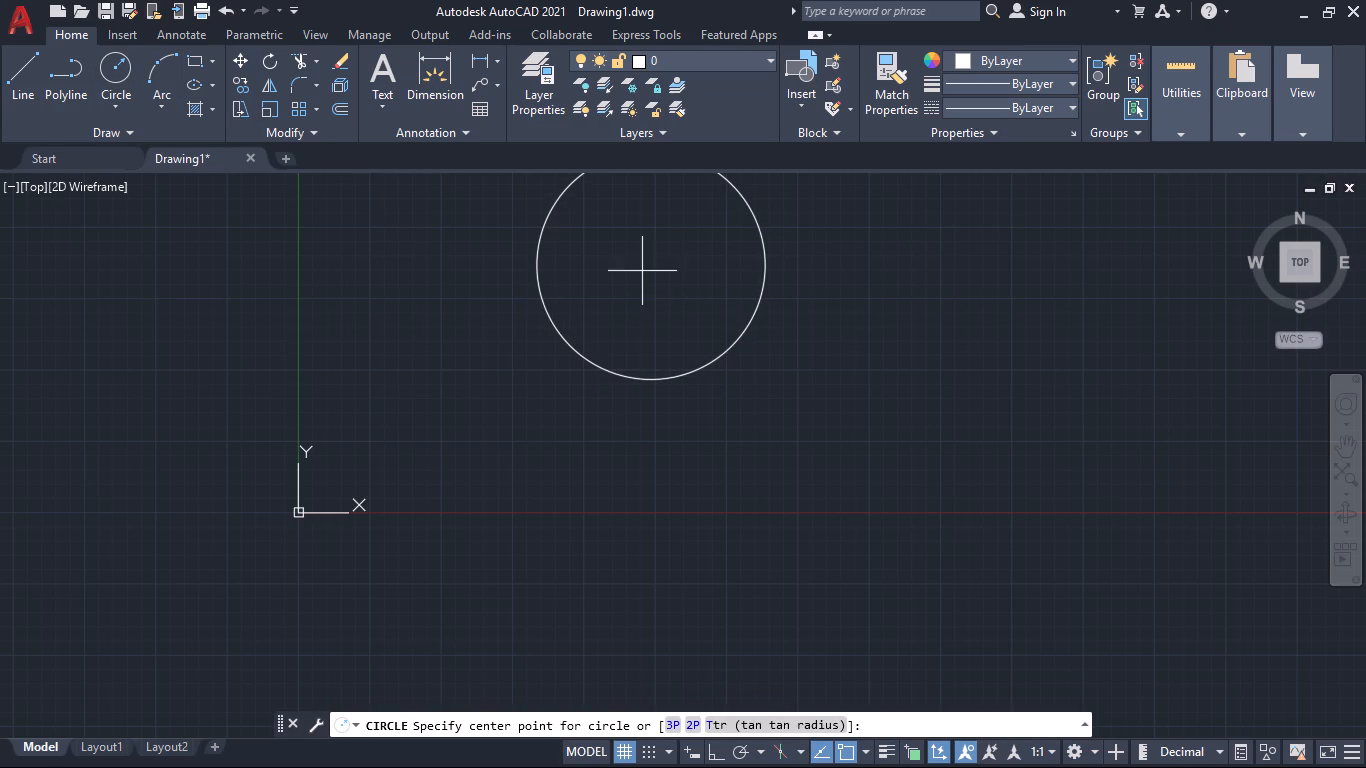
click(652, 263)
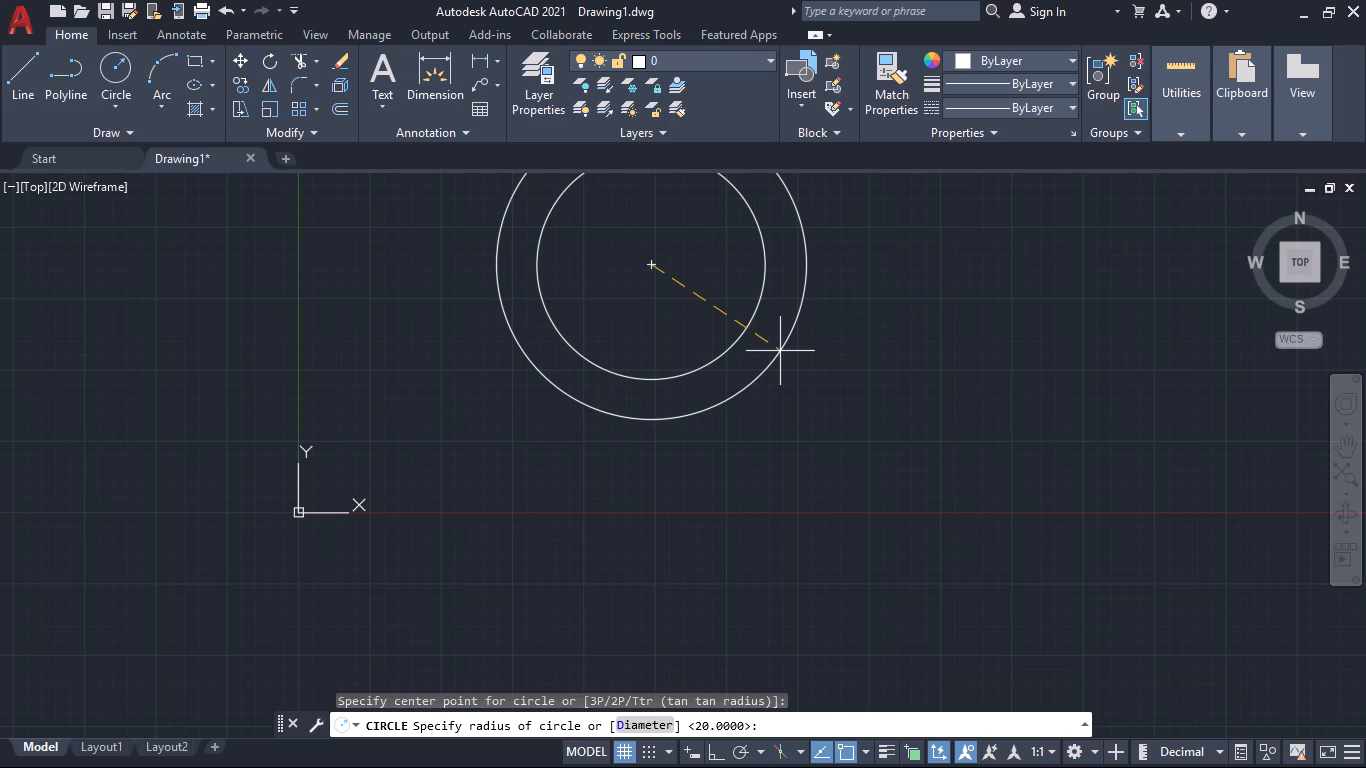
text(13)
key(Return)
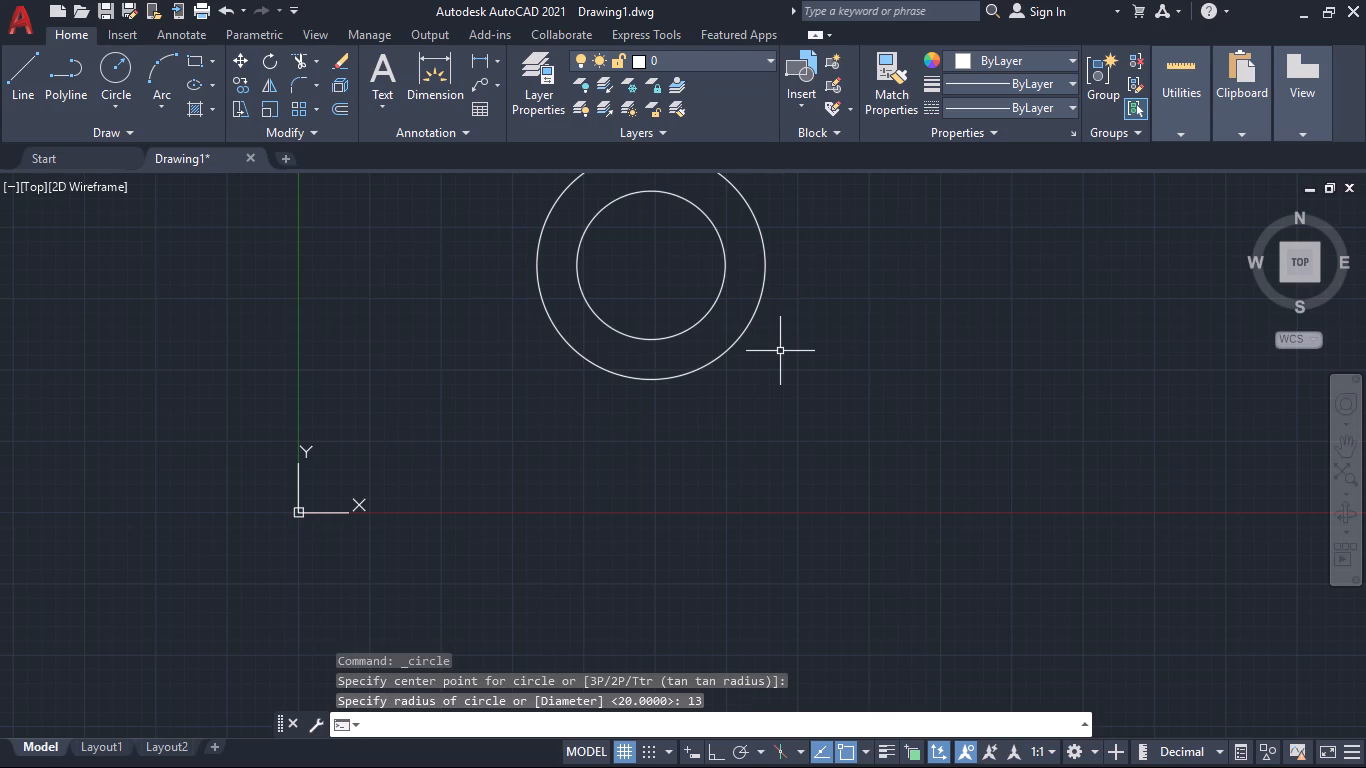
click(123, 78)
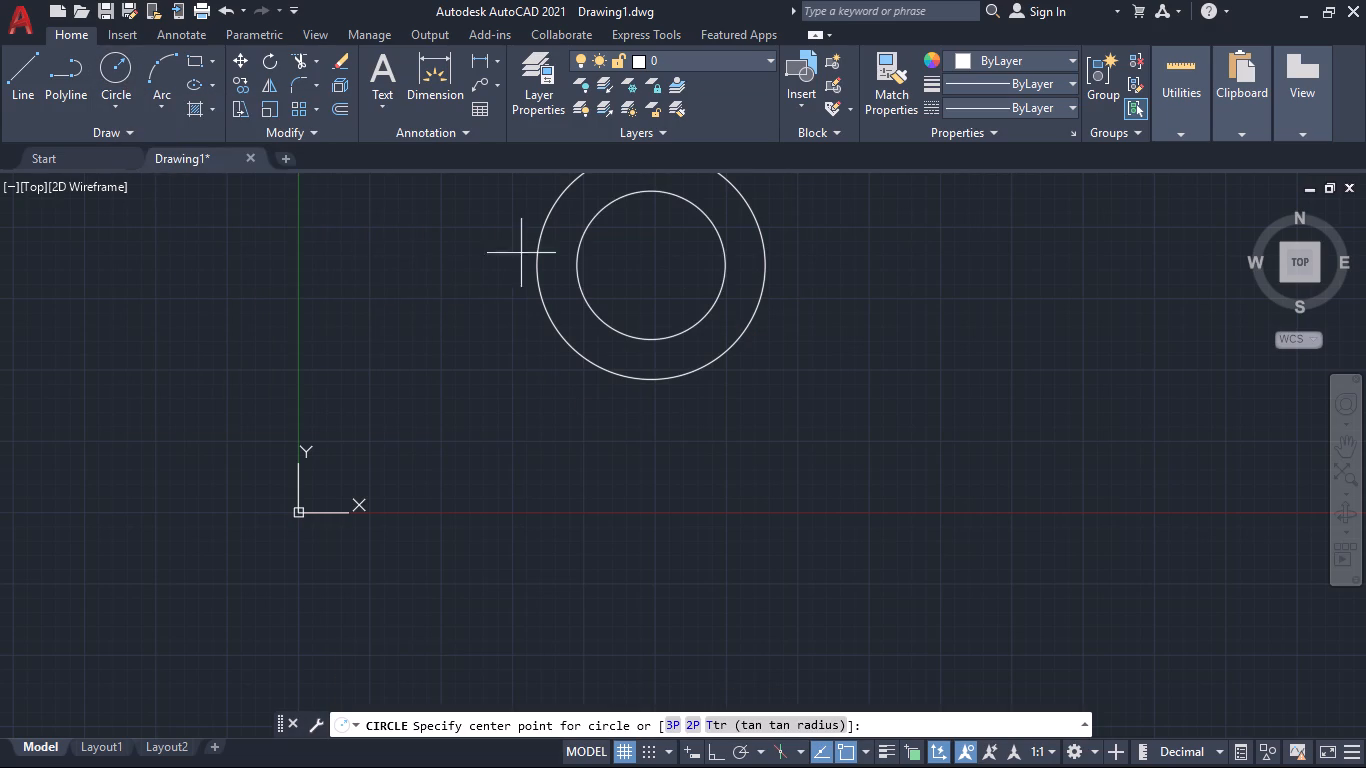
click(646, 269)
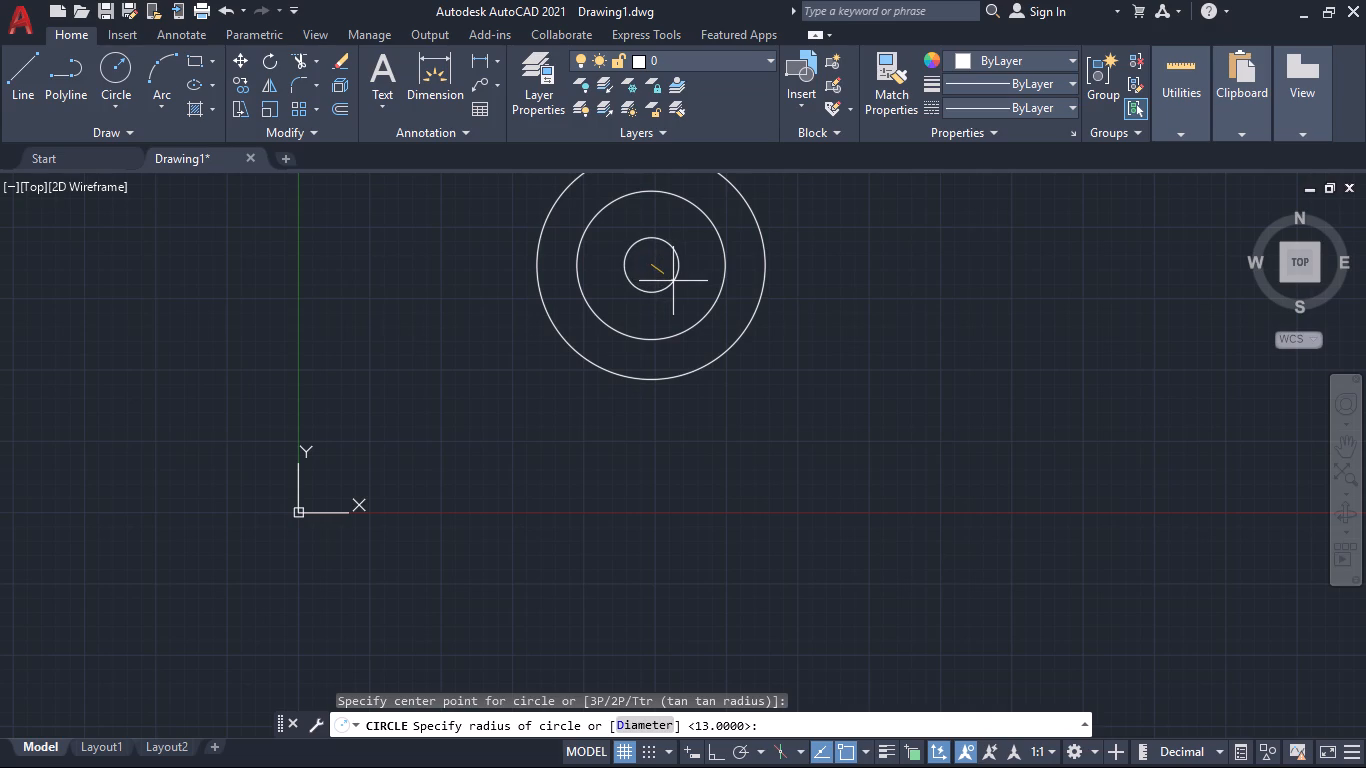
key(6)
key(Return)
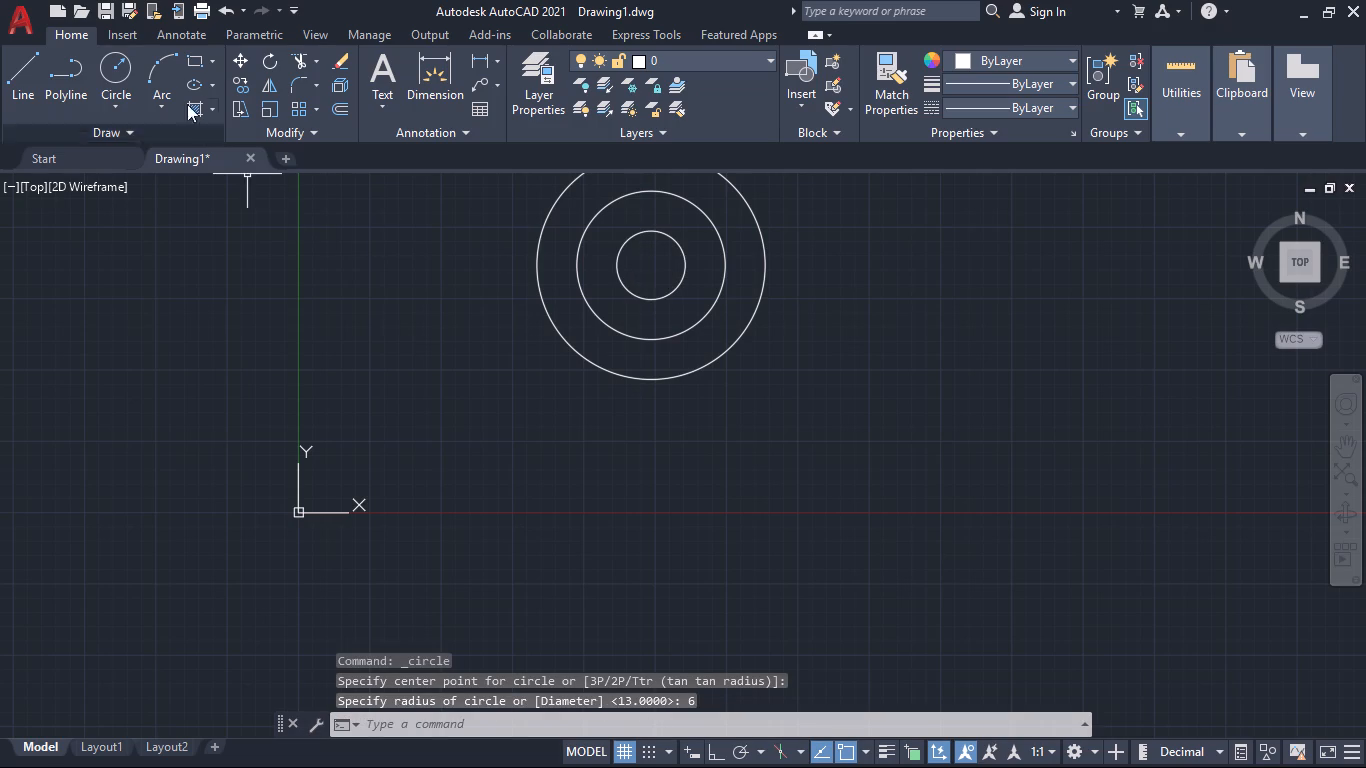
click(114, 62)
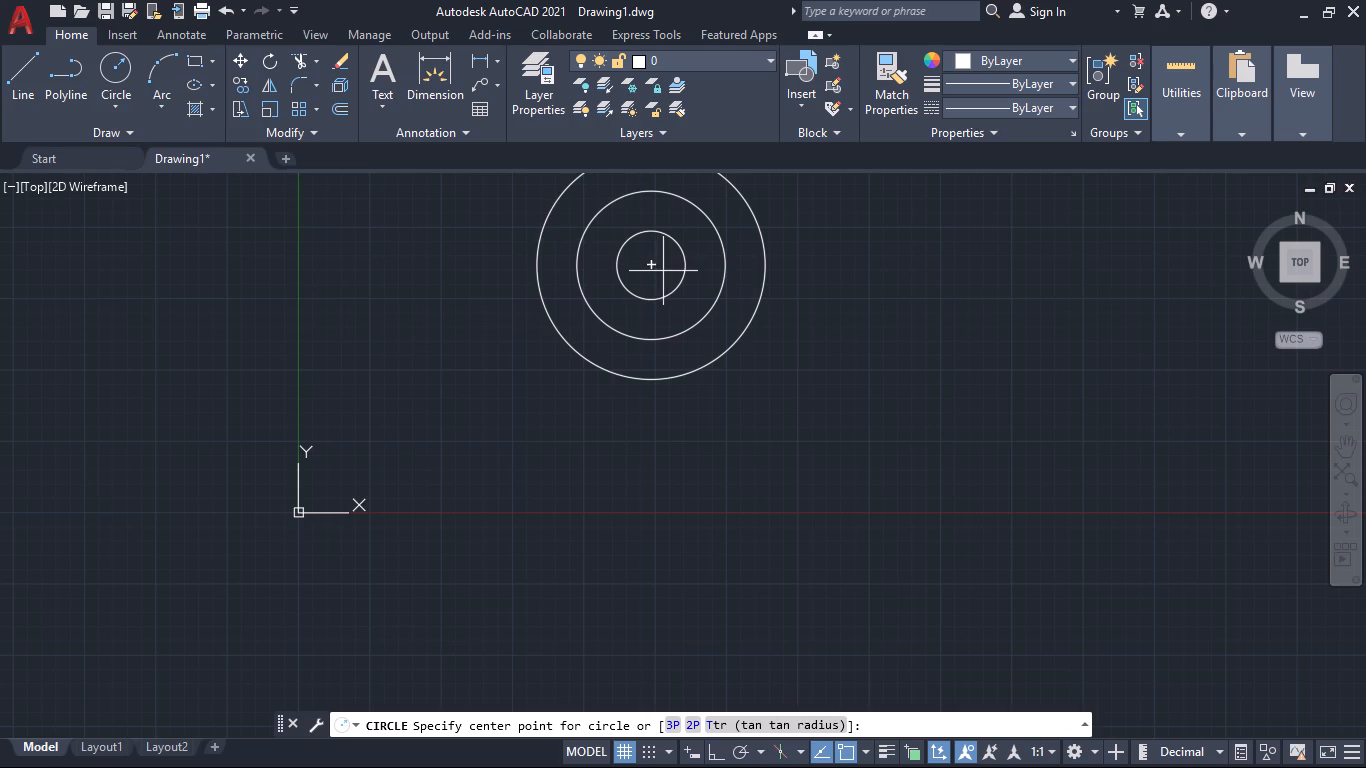
click(655, 267)
text(30)
key(Return)
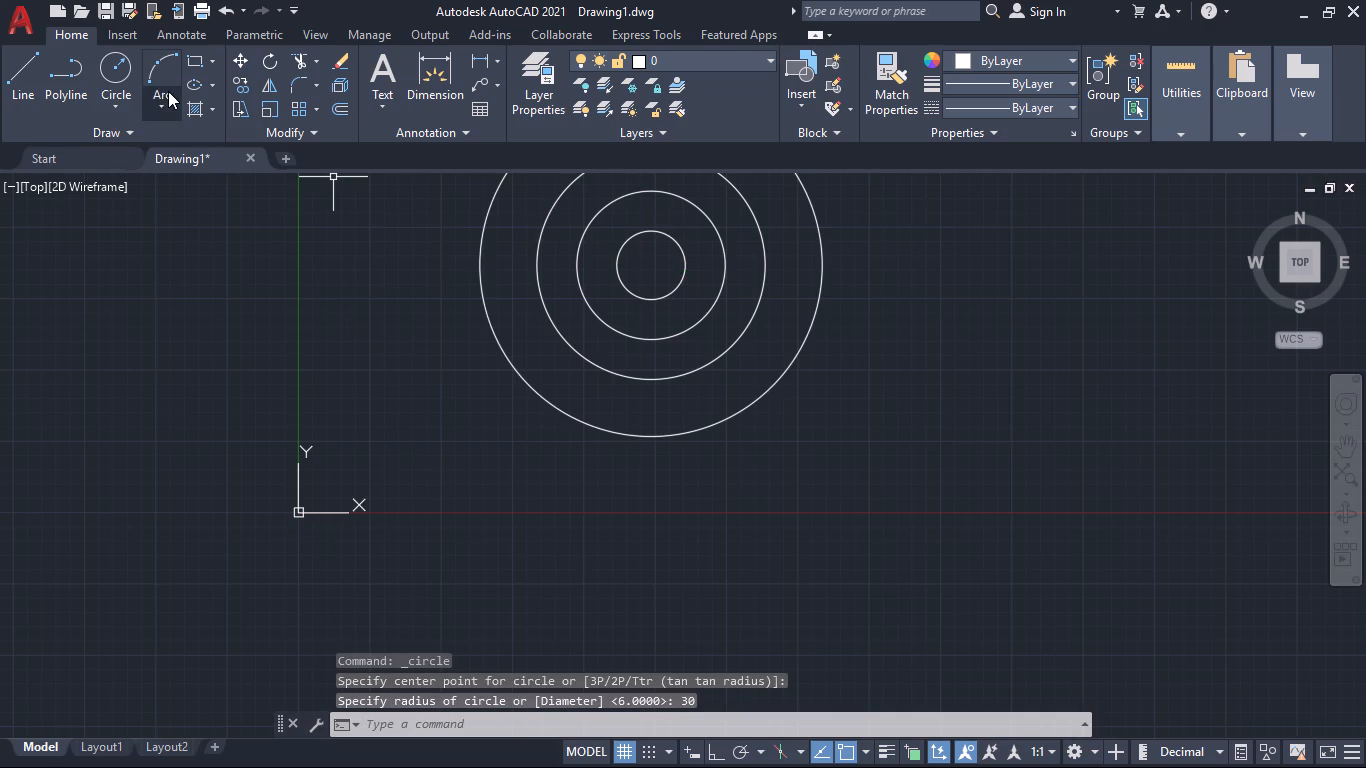
click(123, 74)
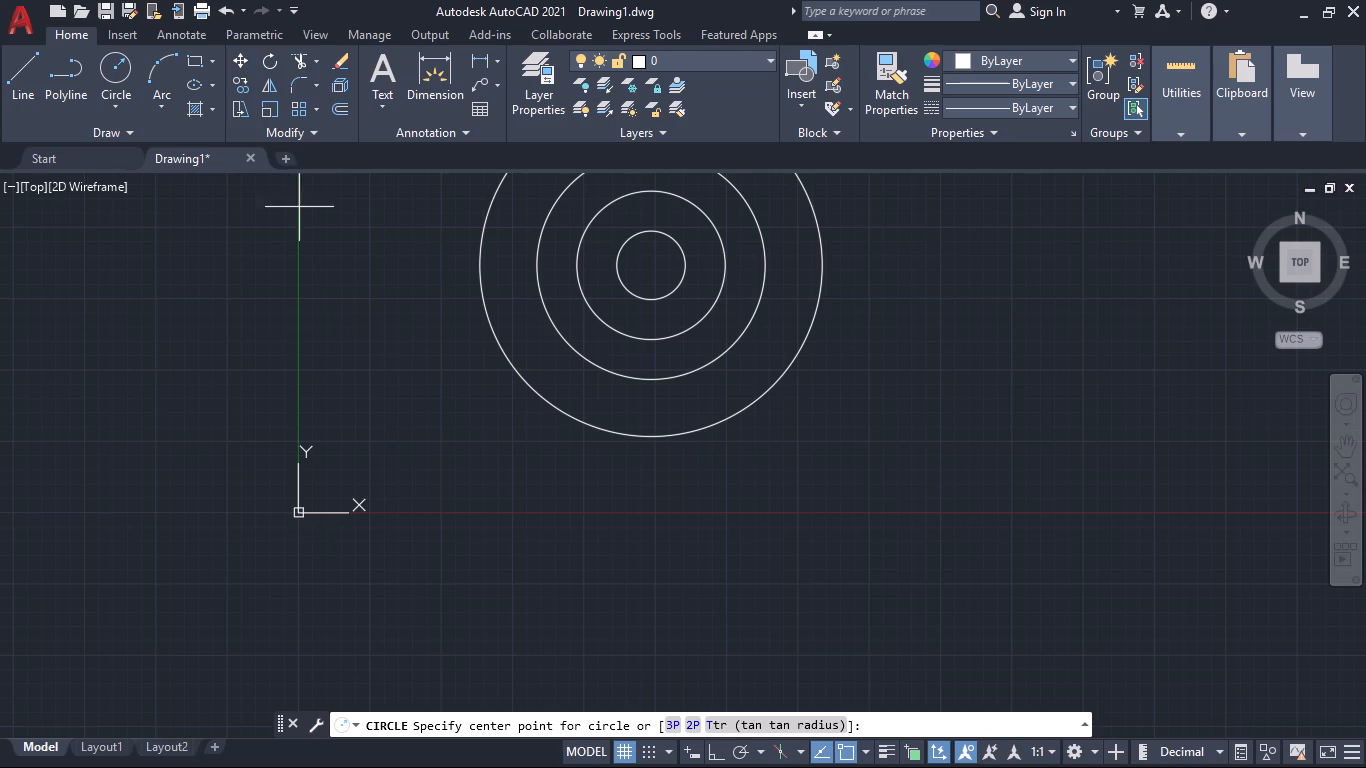
key(Escape)
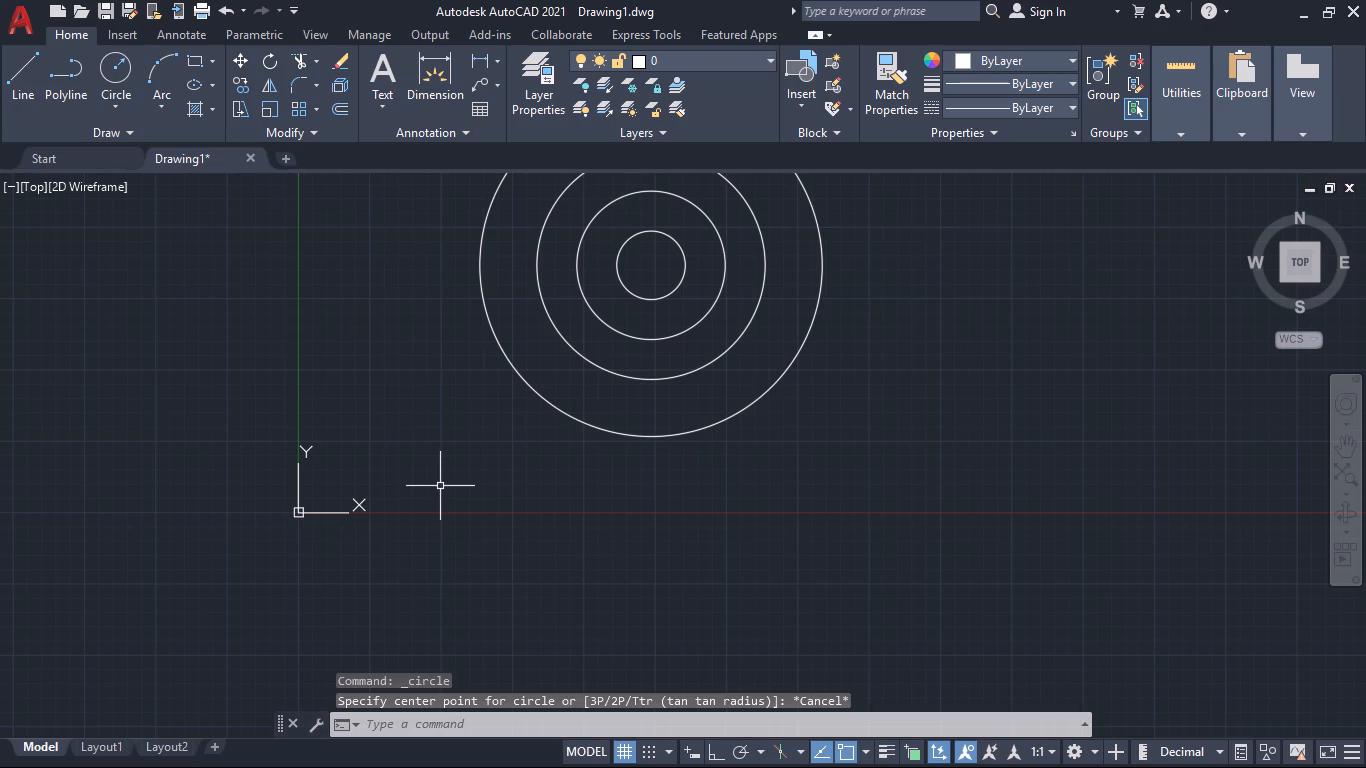
With Ortho on, draw a horizontal line 97 units long to the right from the centre of the concentric circles.
key(l)
key(Return)
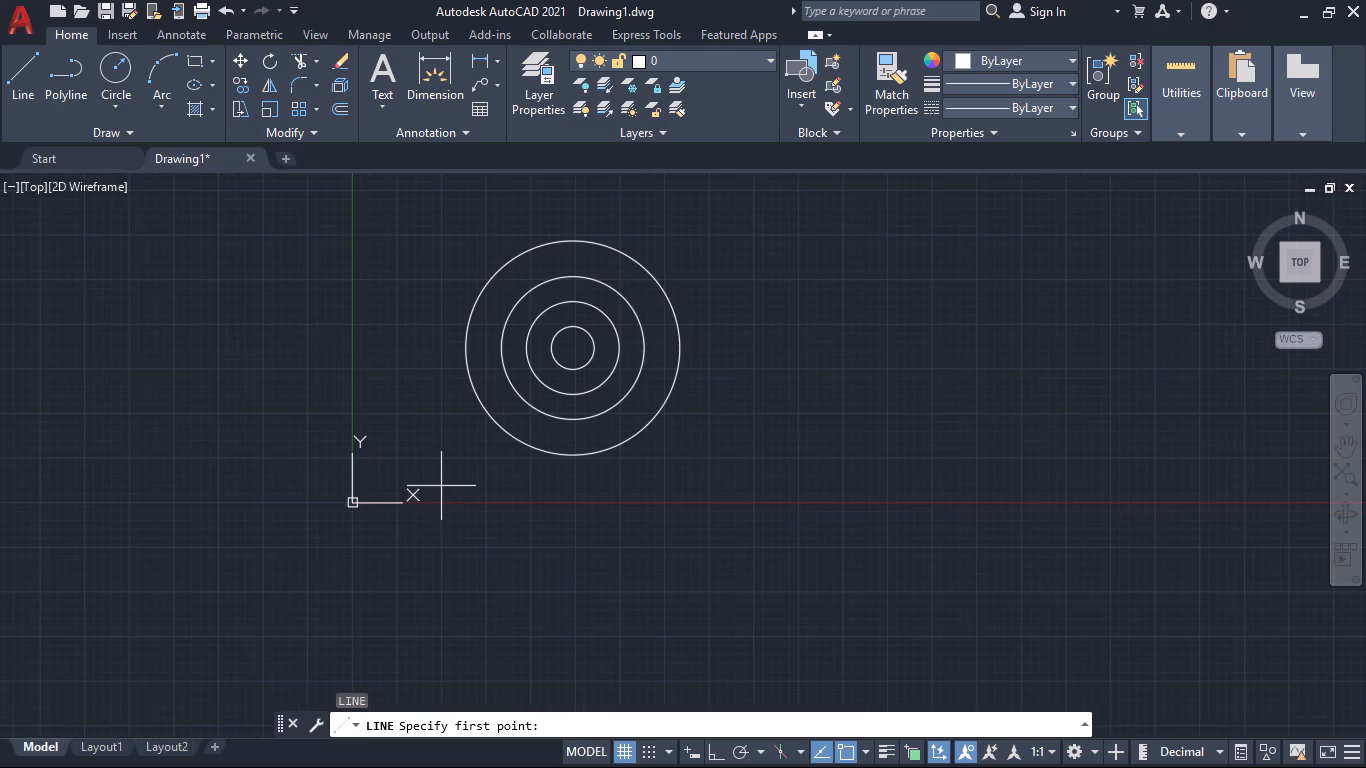
click(573, 350)
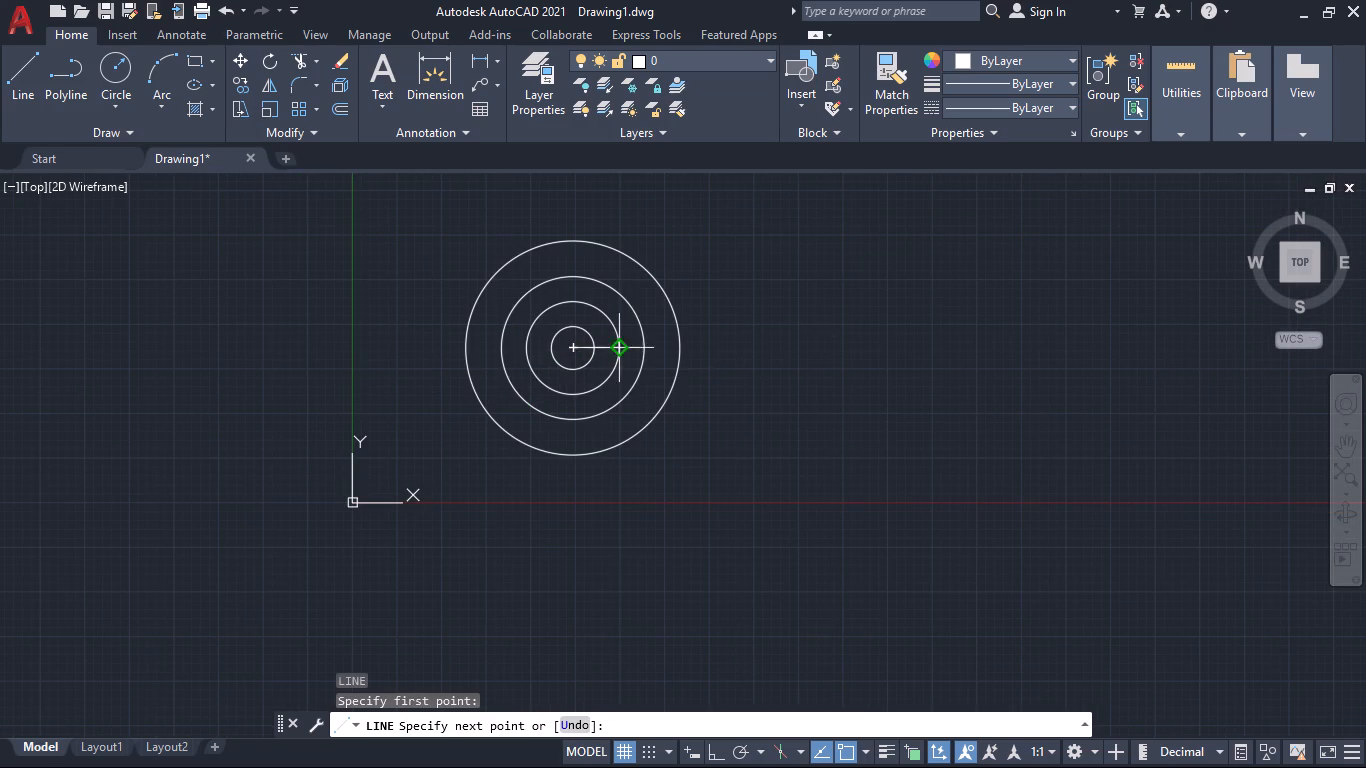
click(720, 744)
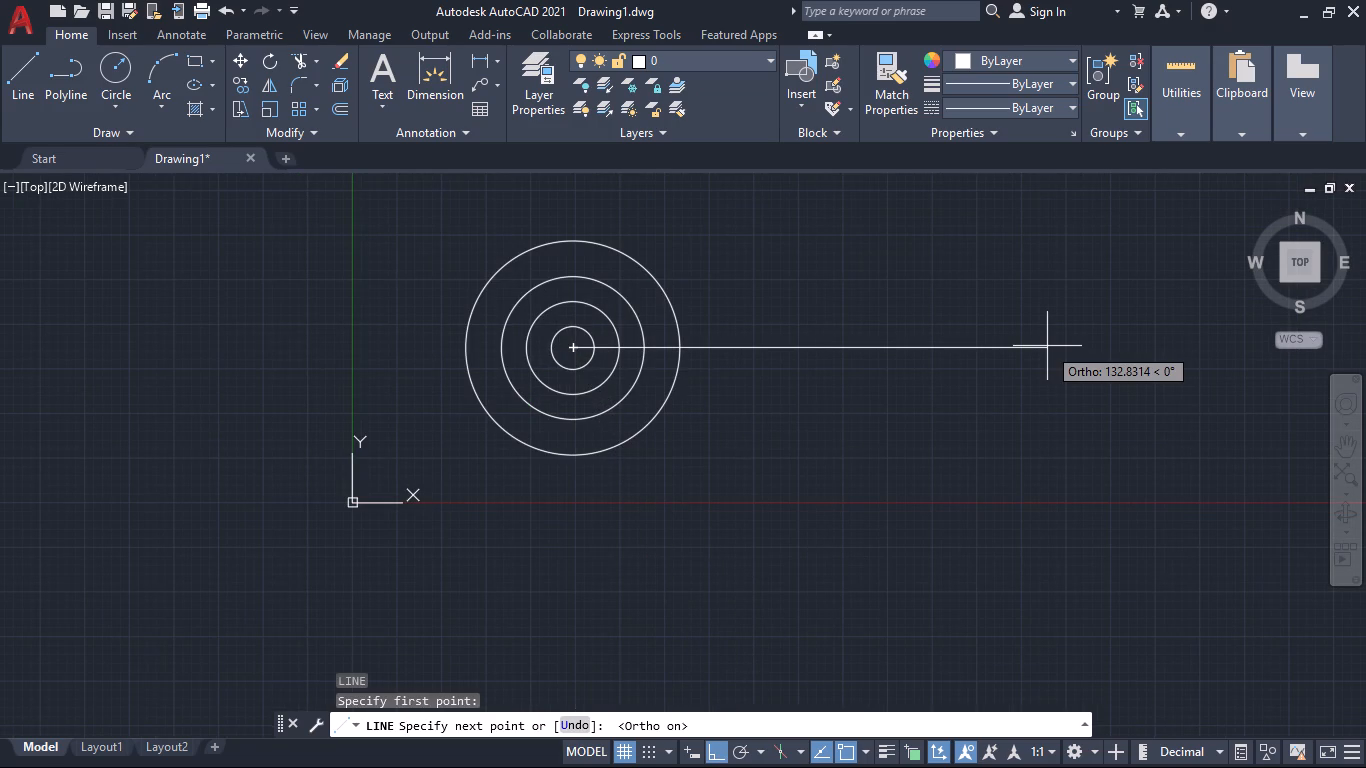
text(97)
key(Return)
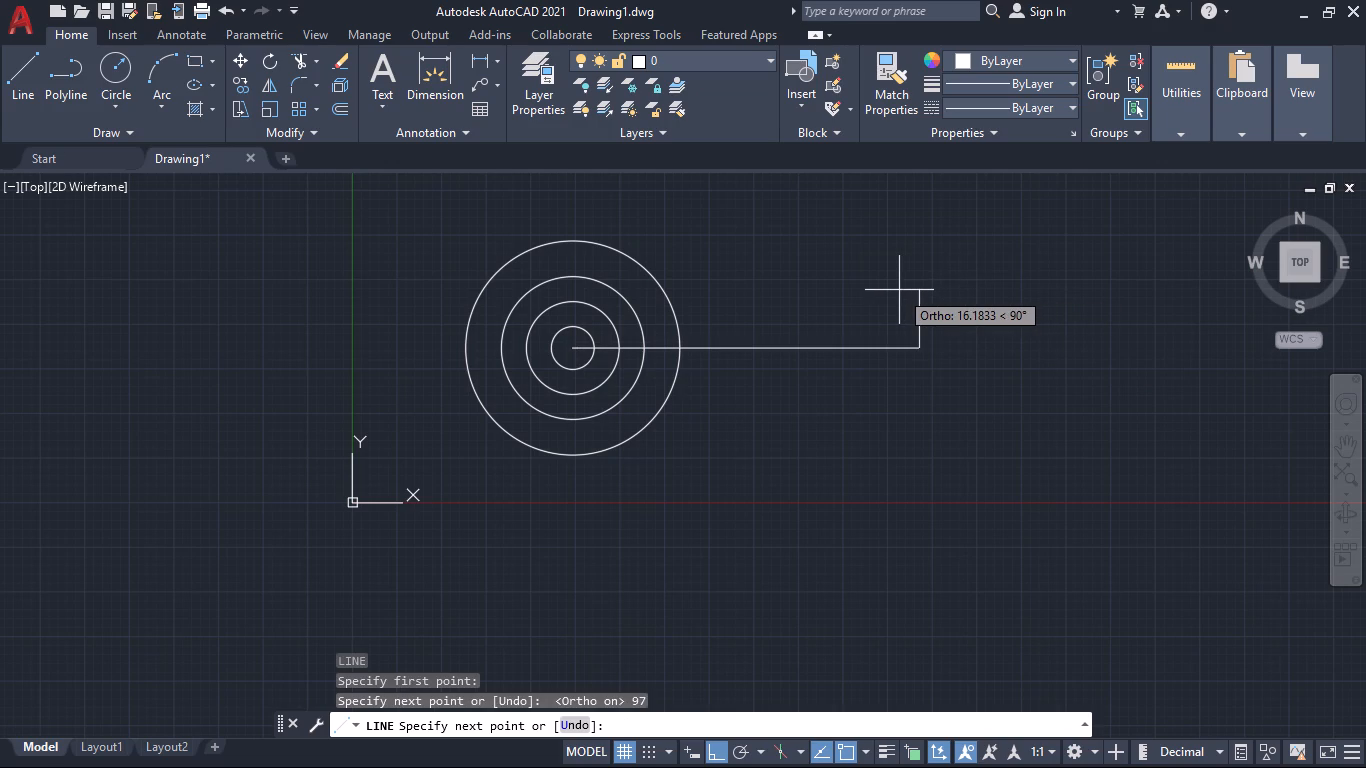
key(space)
key(space)
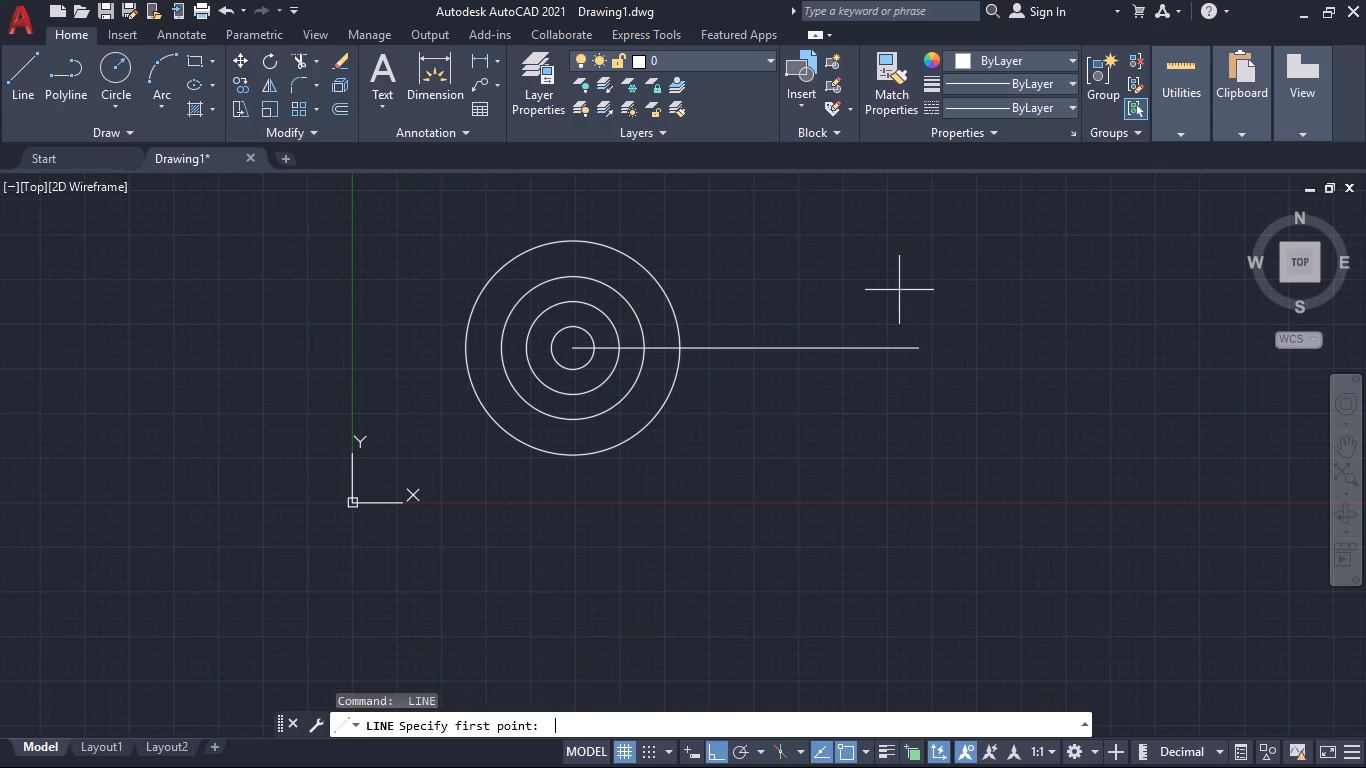
Draw two concentric circles of radius 4 and 10 centred on the free end of the 97-unit line.
click(112, 58)
click(921, 347)
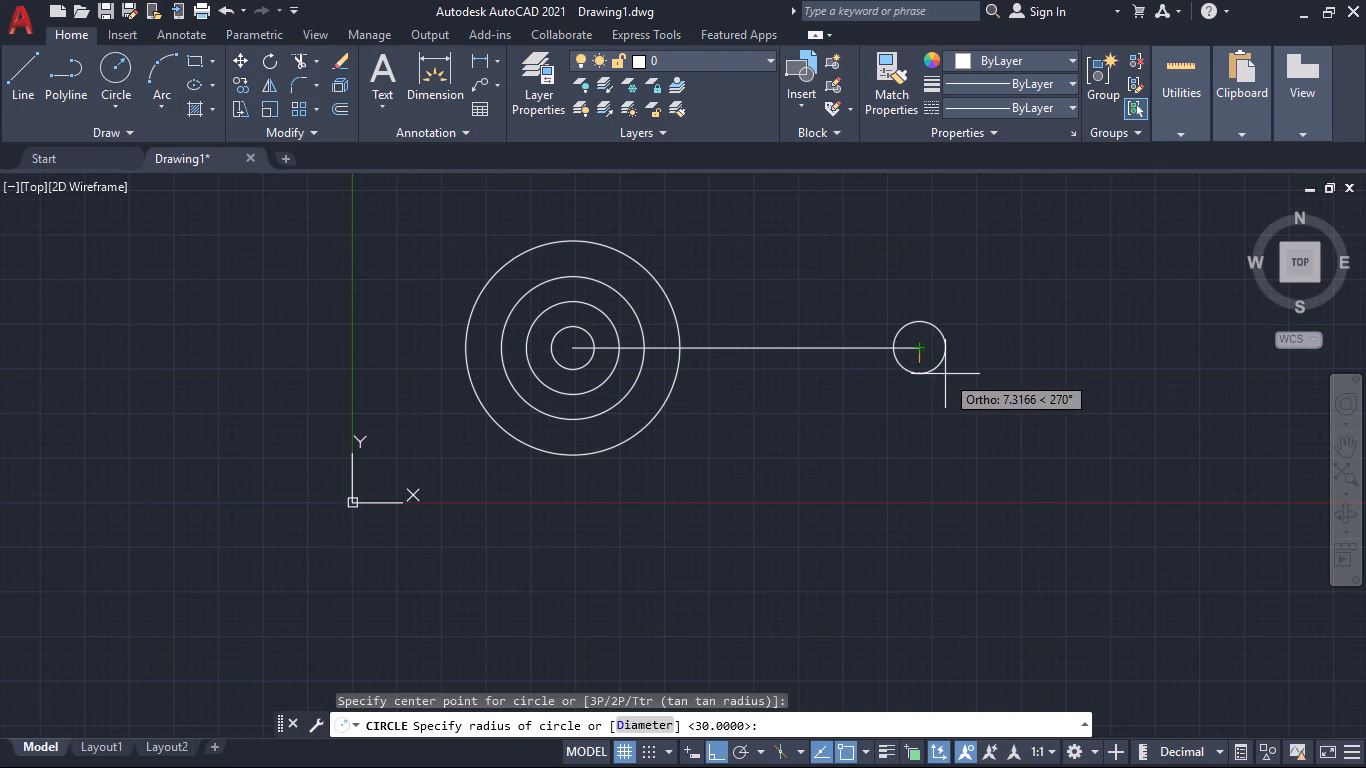
key(4)
key(Return)
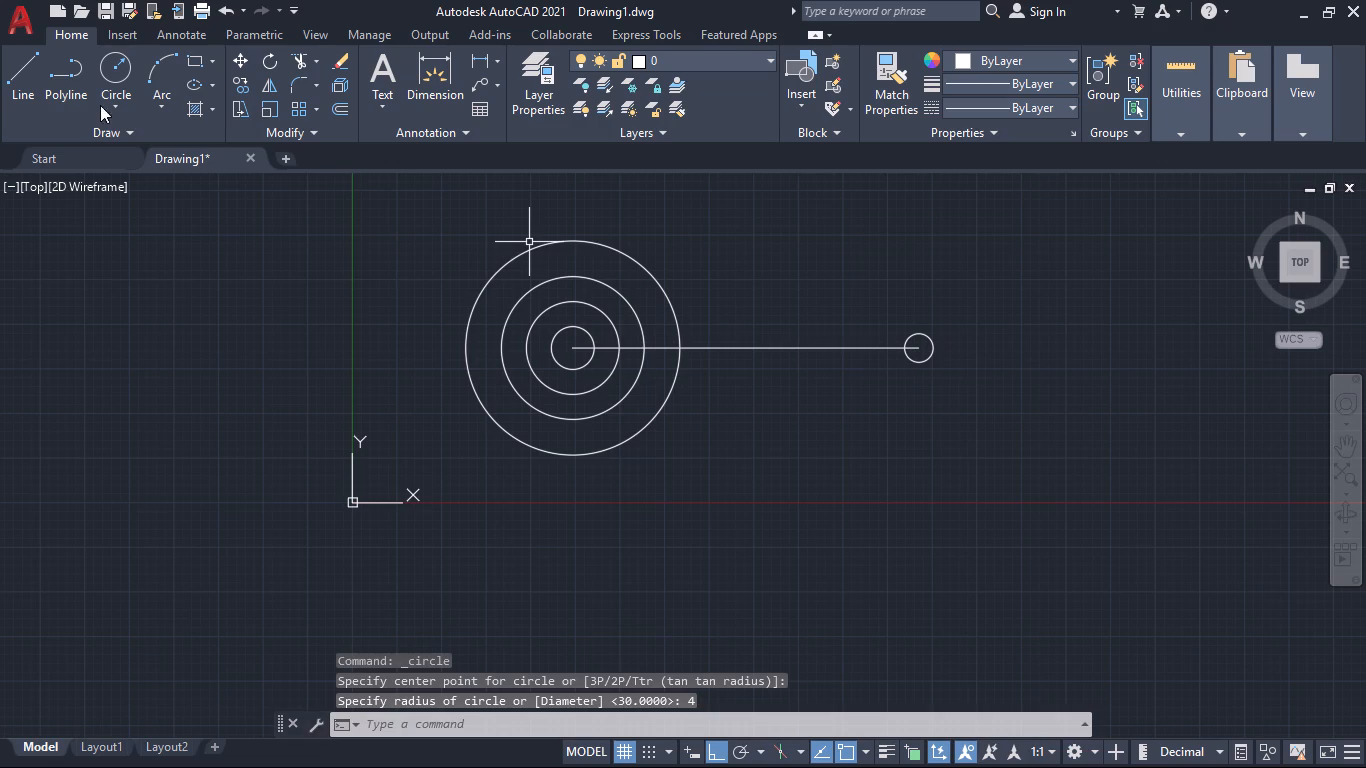
click(106, 63)
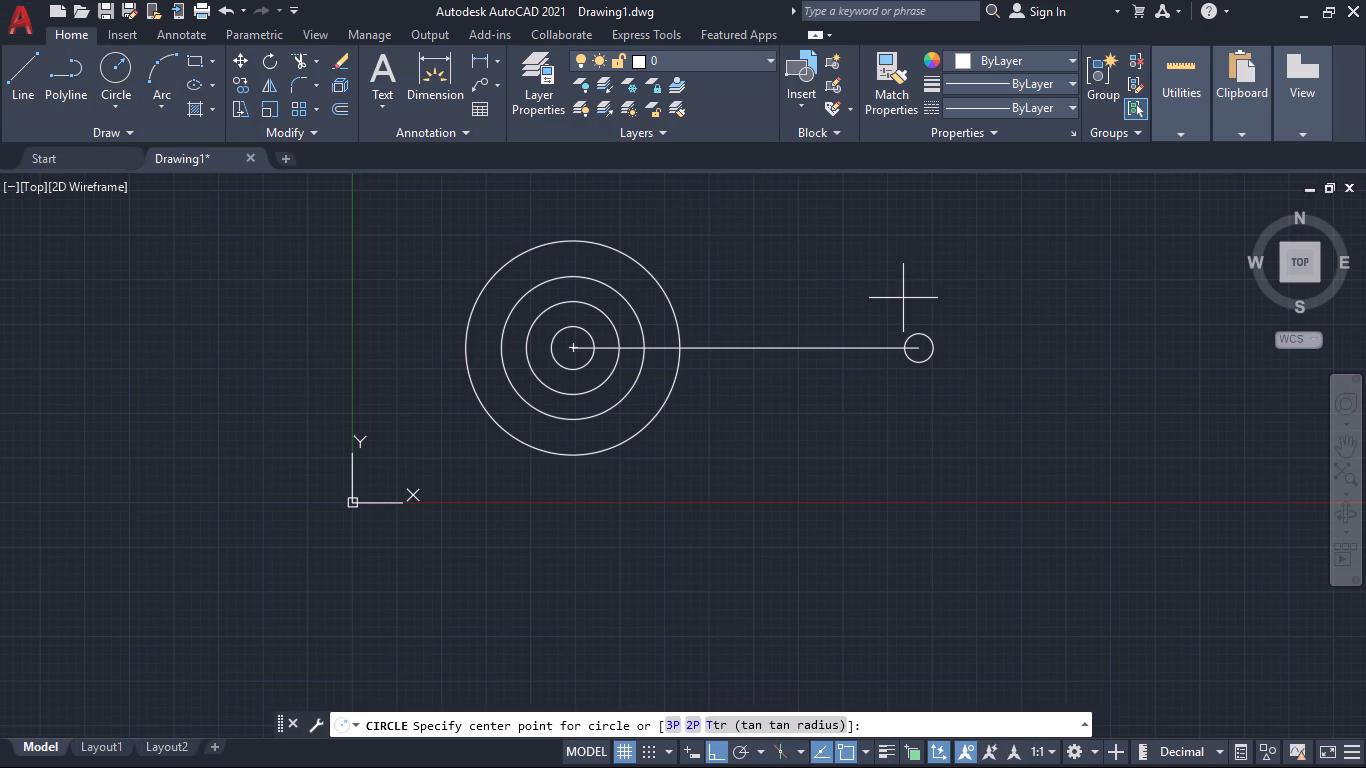
click(925, 351)
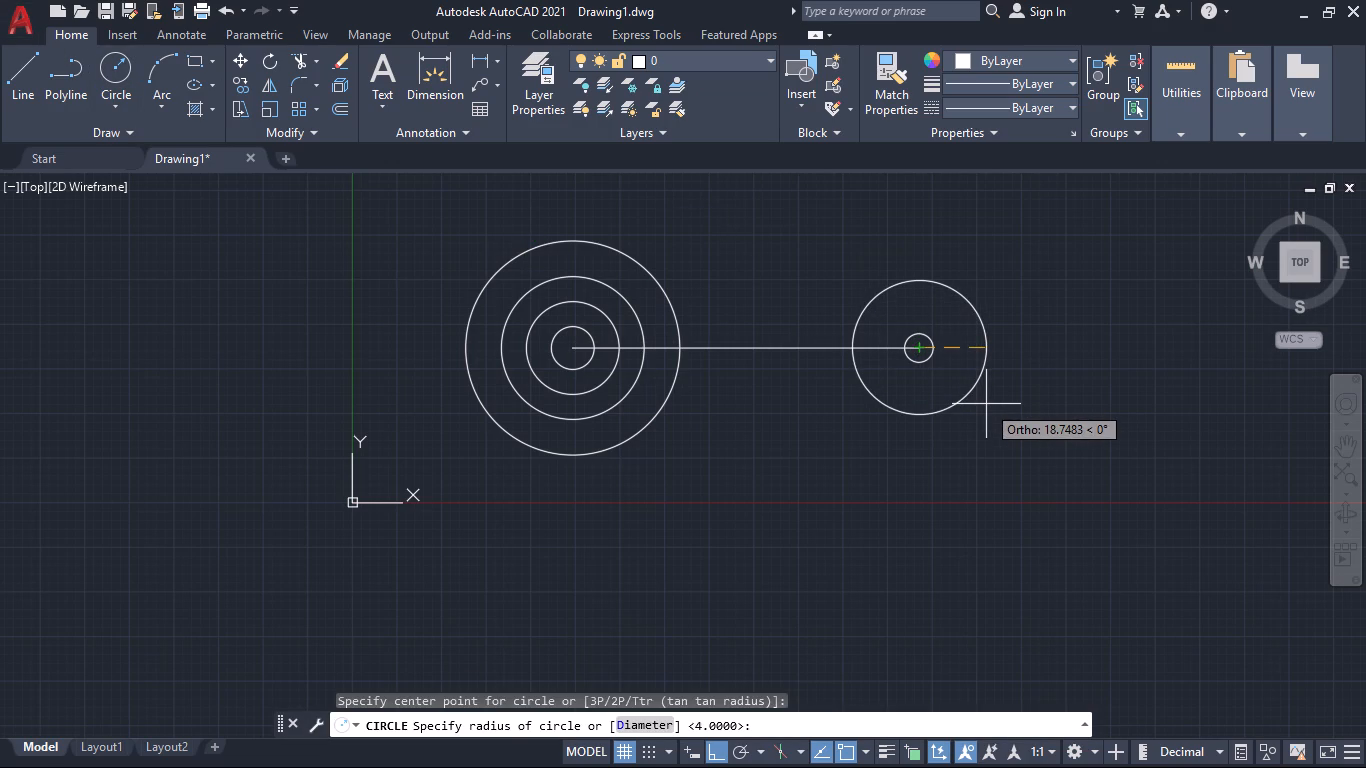
text(10)
key(Return)
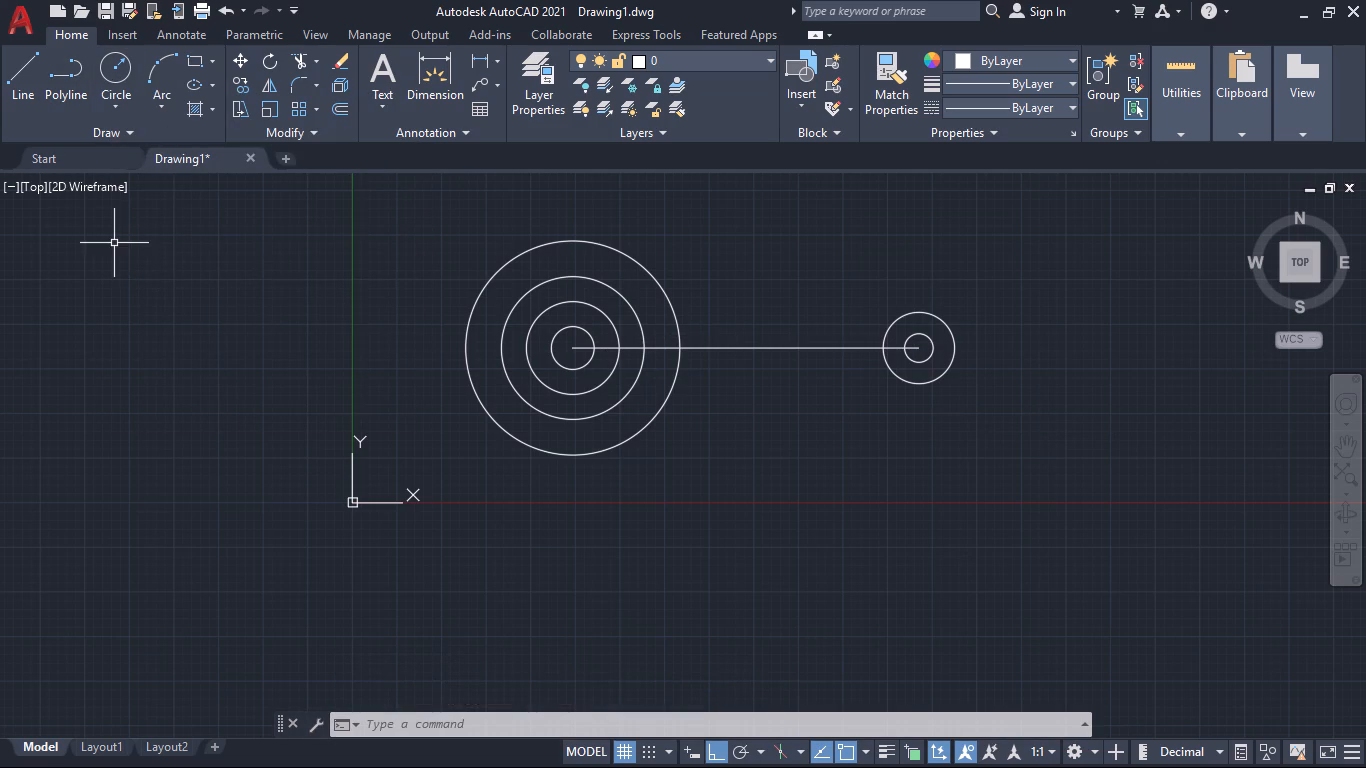
Draw a 57-unit line from the small circles' centre back toward the large circles, ending with a short upward segment.
click(14, 77)
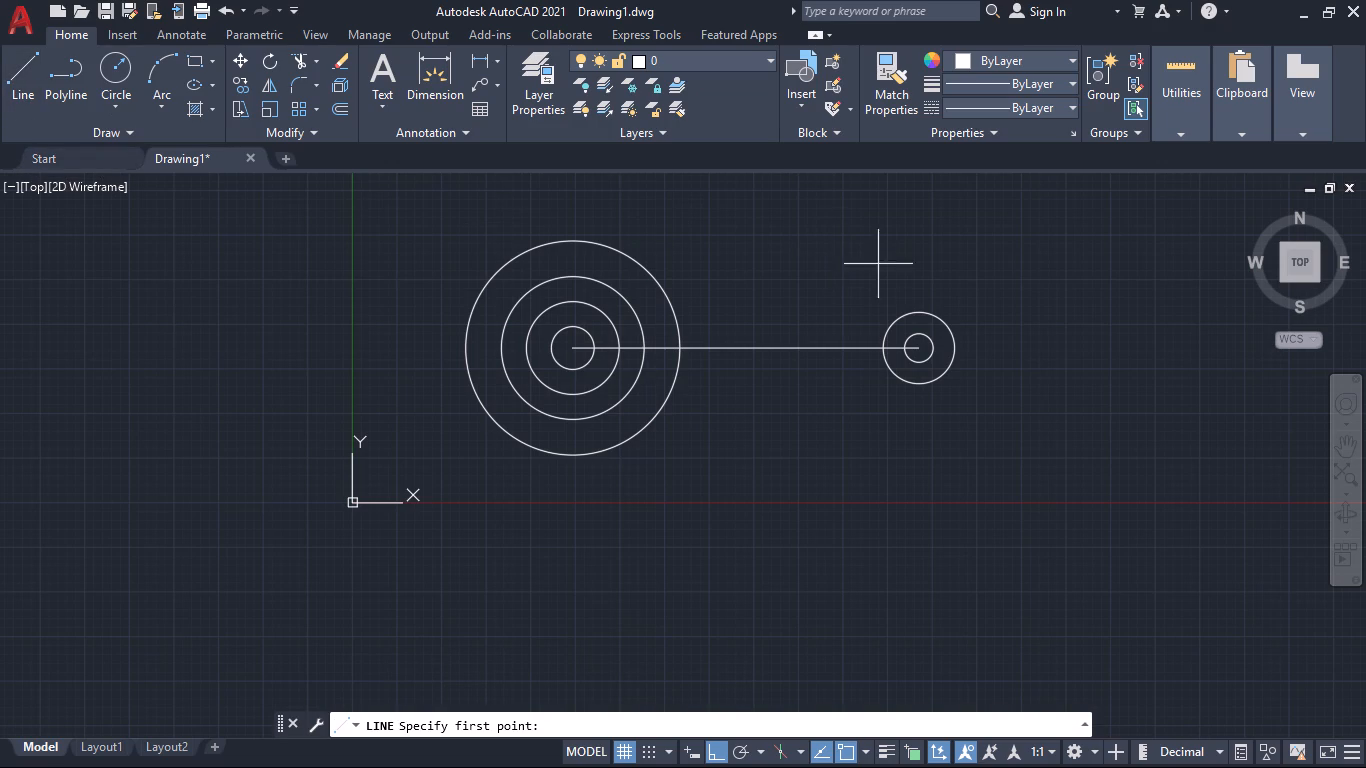
click(919, 350)
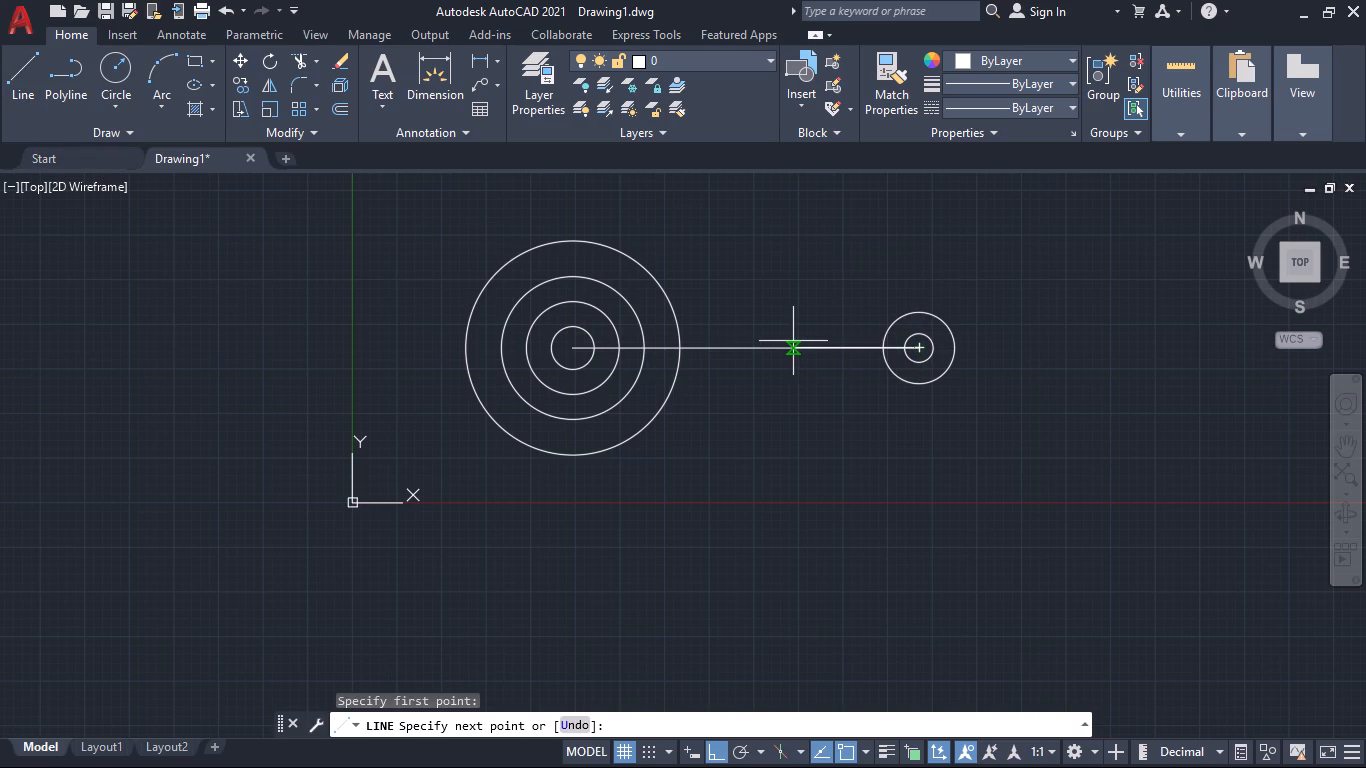
text(57)
key(Return)
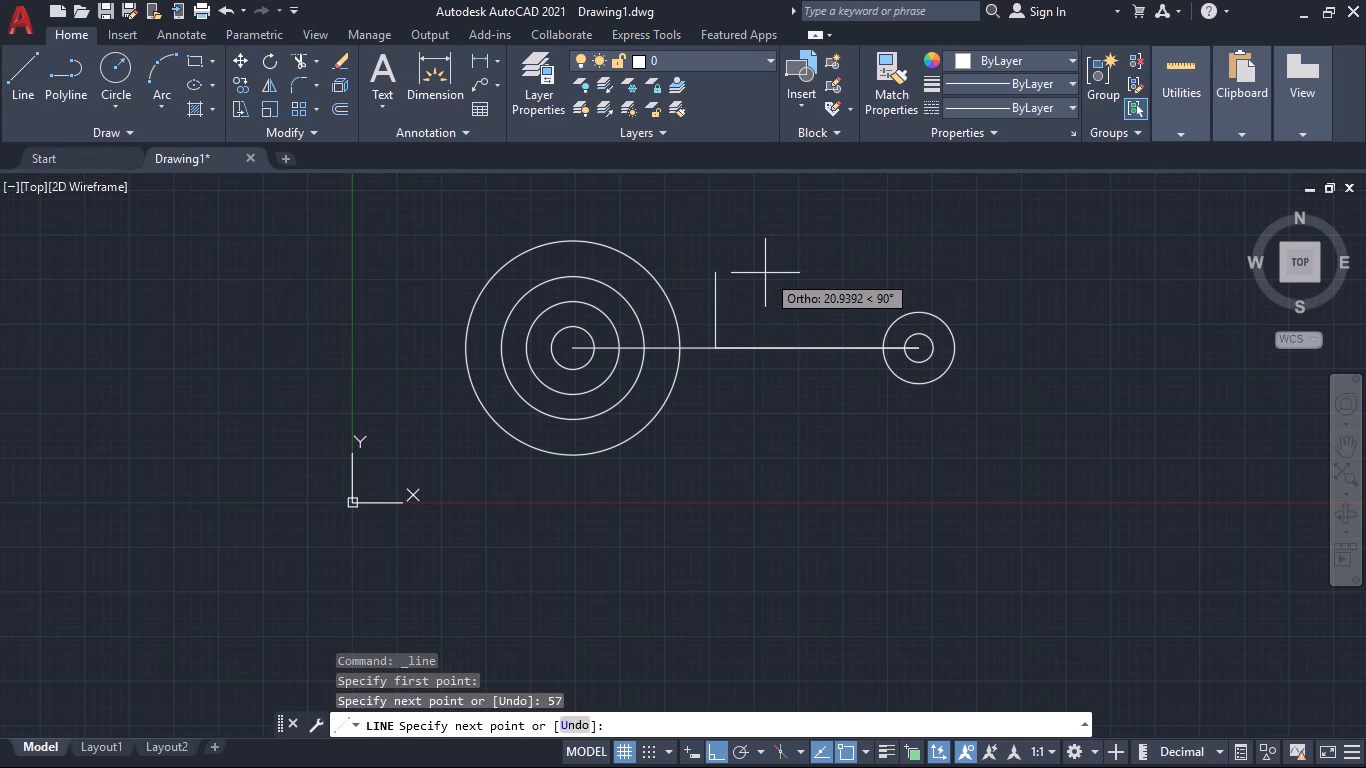
click(714, 332)
key(space)
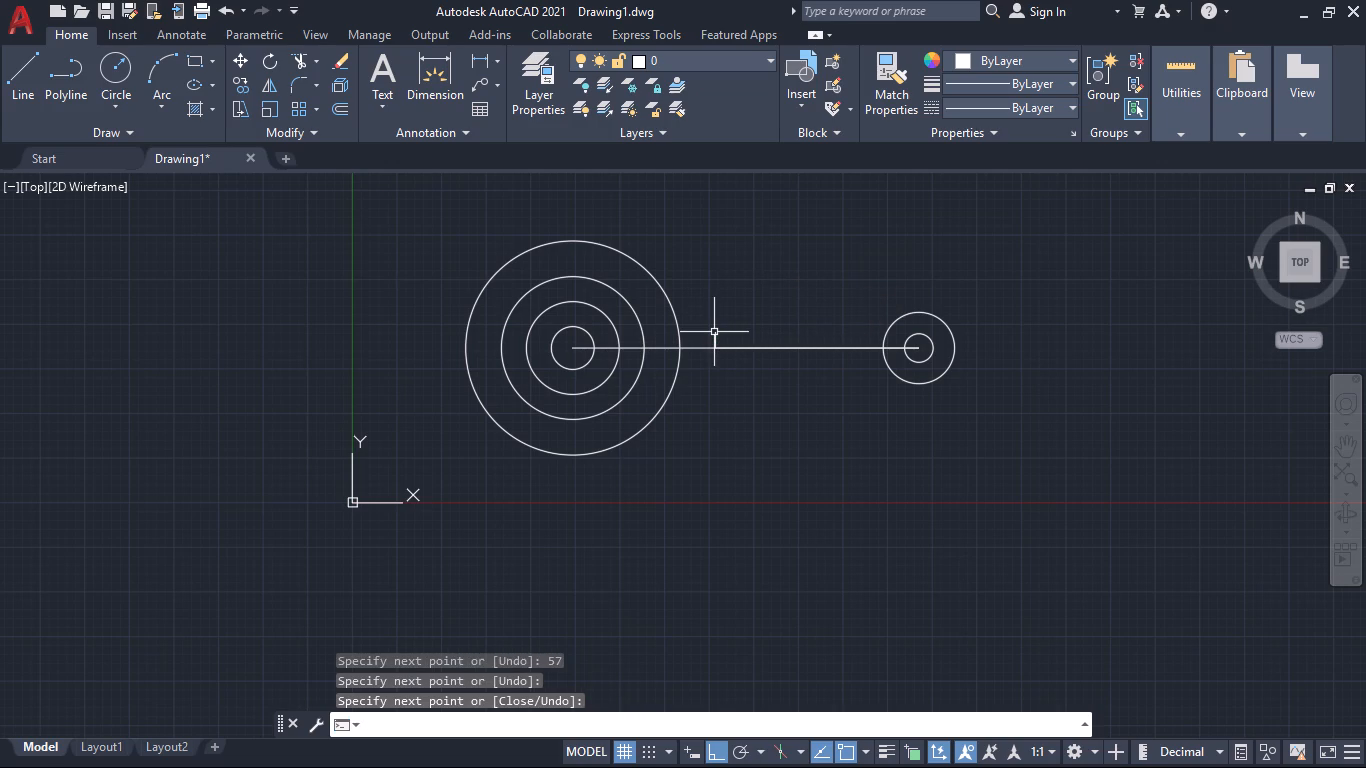
Draw a circle of radius 10 centred where the 57-unit line meets the short vertical segment.
click(119, 62)
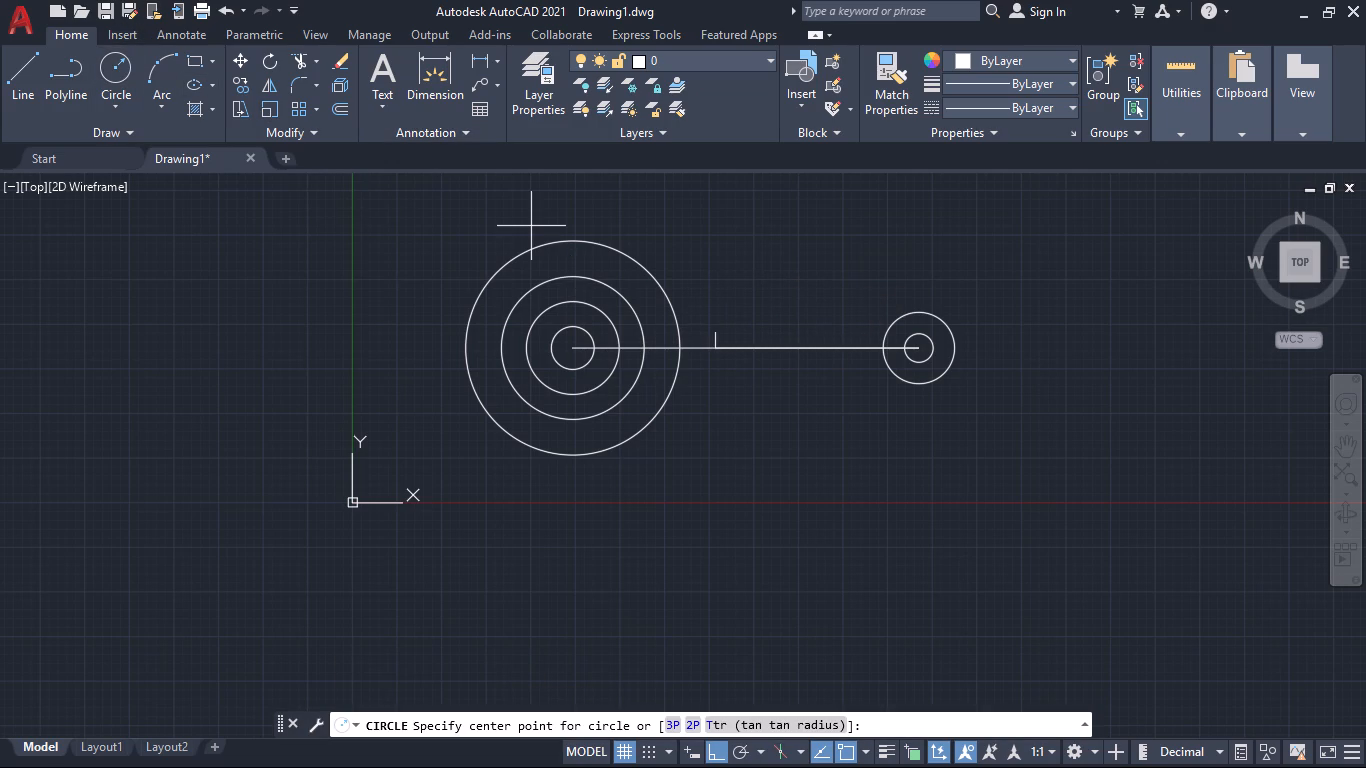
click(716, 354)
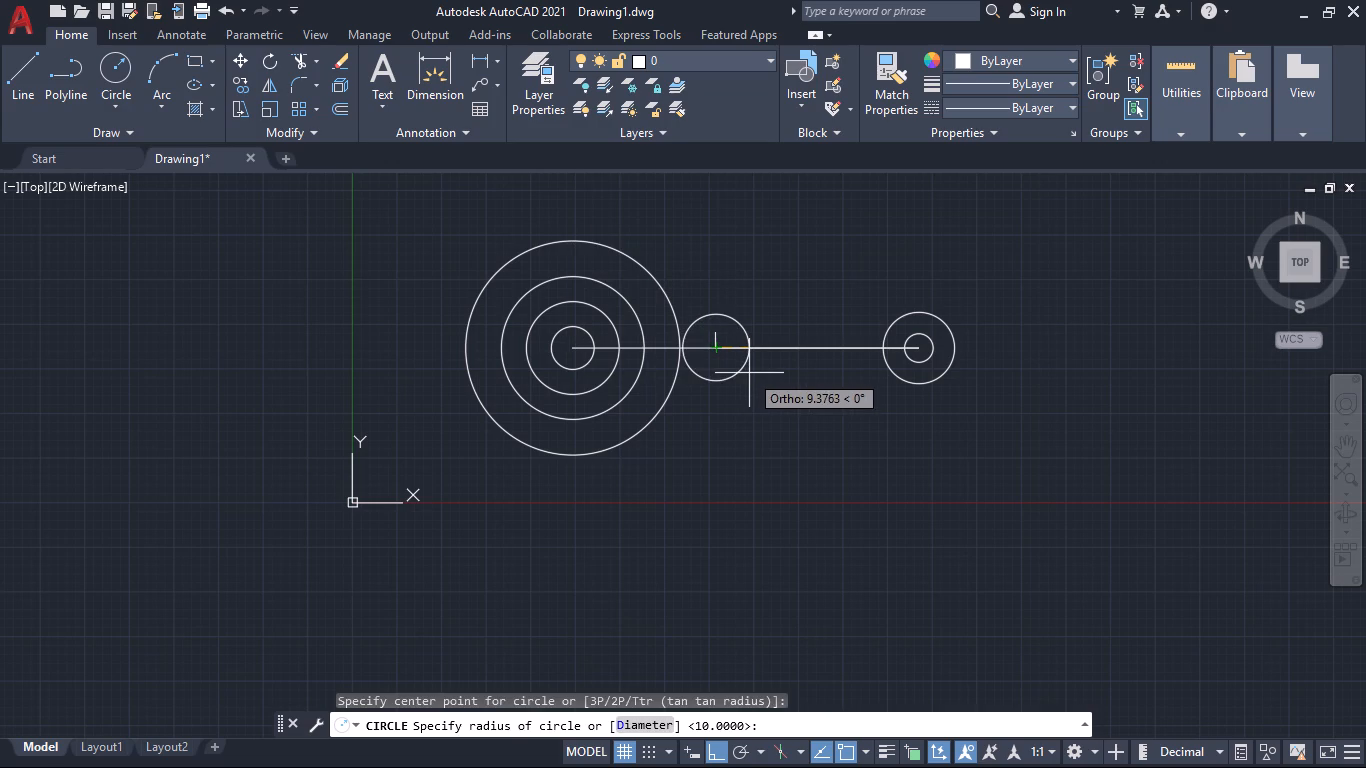
text(10)
key(Return)
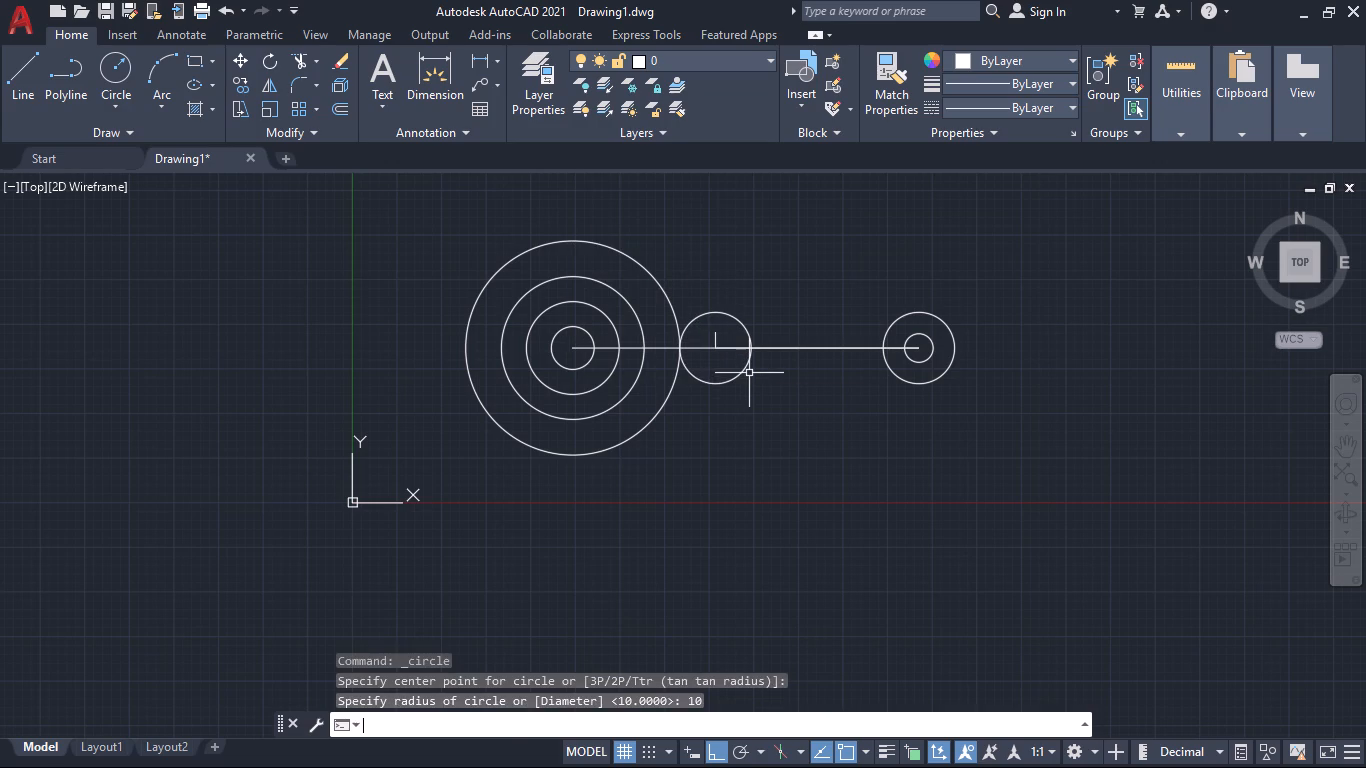
Draw a circle of radius 4 concentric with the radius-10 circle in the middle of the link.
click(121, 72)
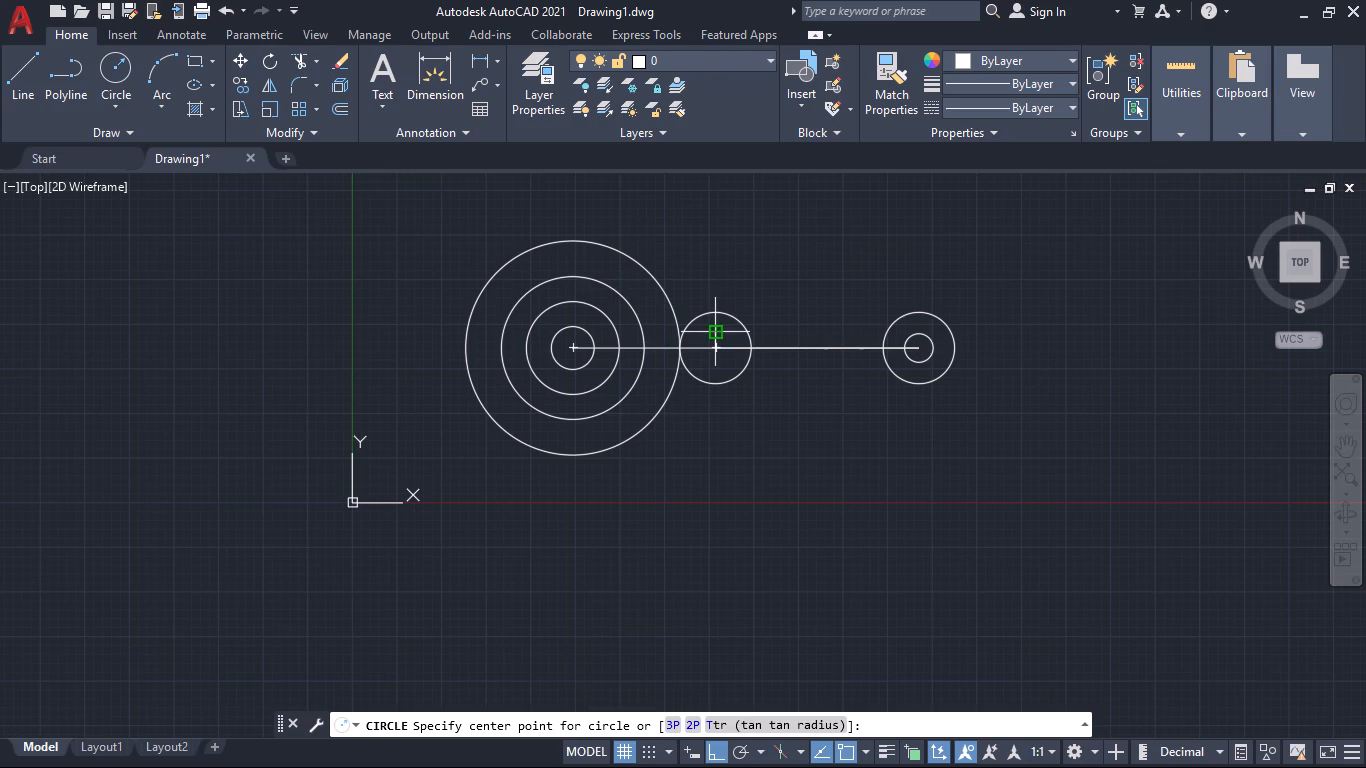
click(713, 350)
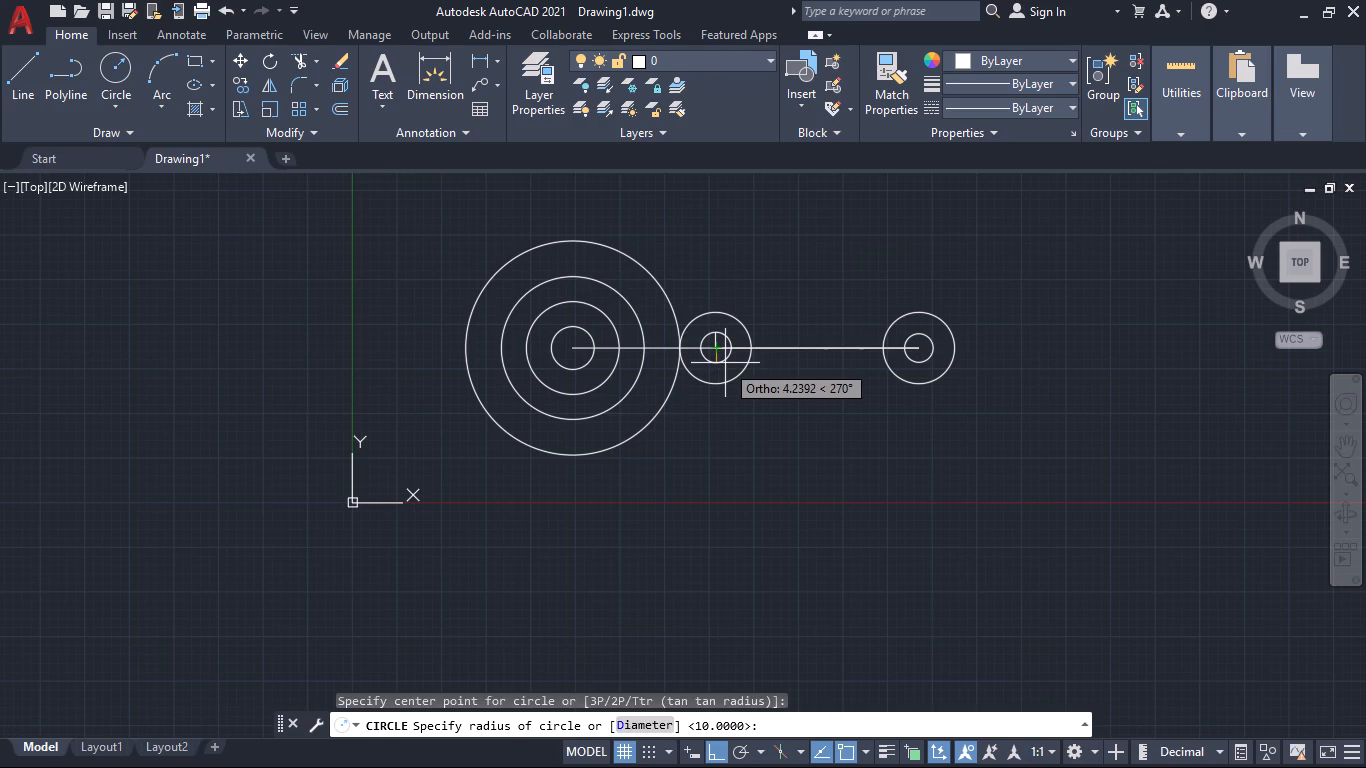
key(4)
key(Return)
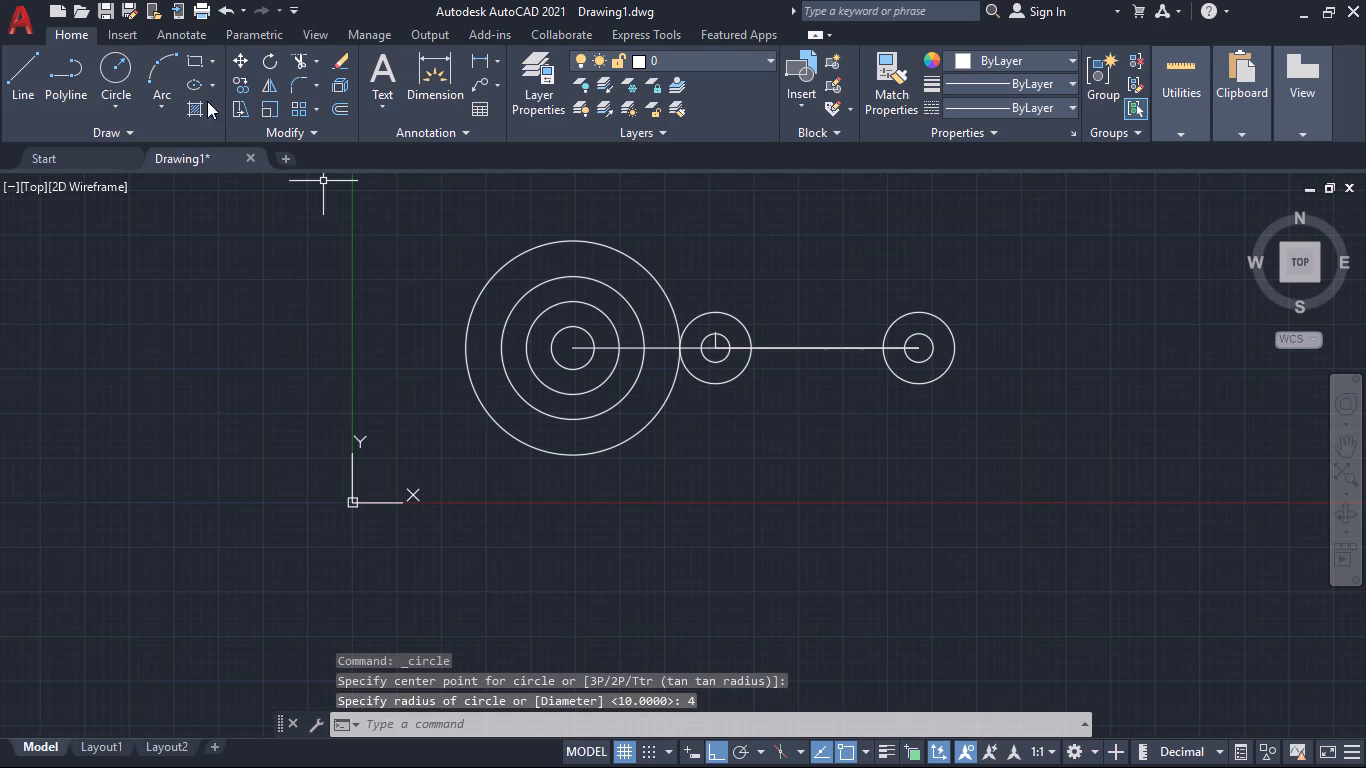
With polar tracking on, draw a line at 225° from the centre of the large concentric circles to well beyond the outermost one.
click(12, 57)
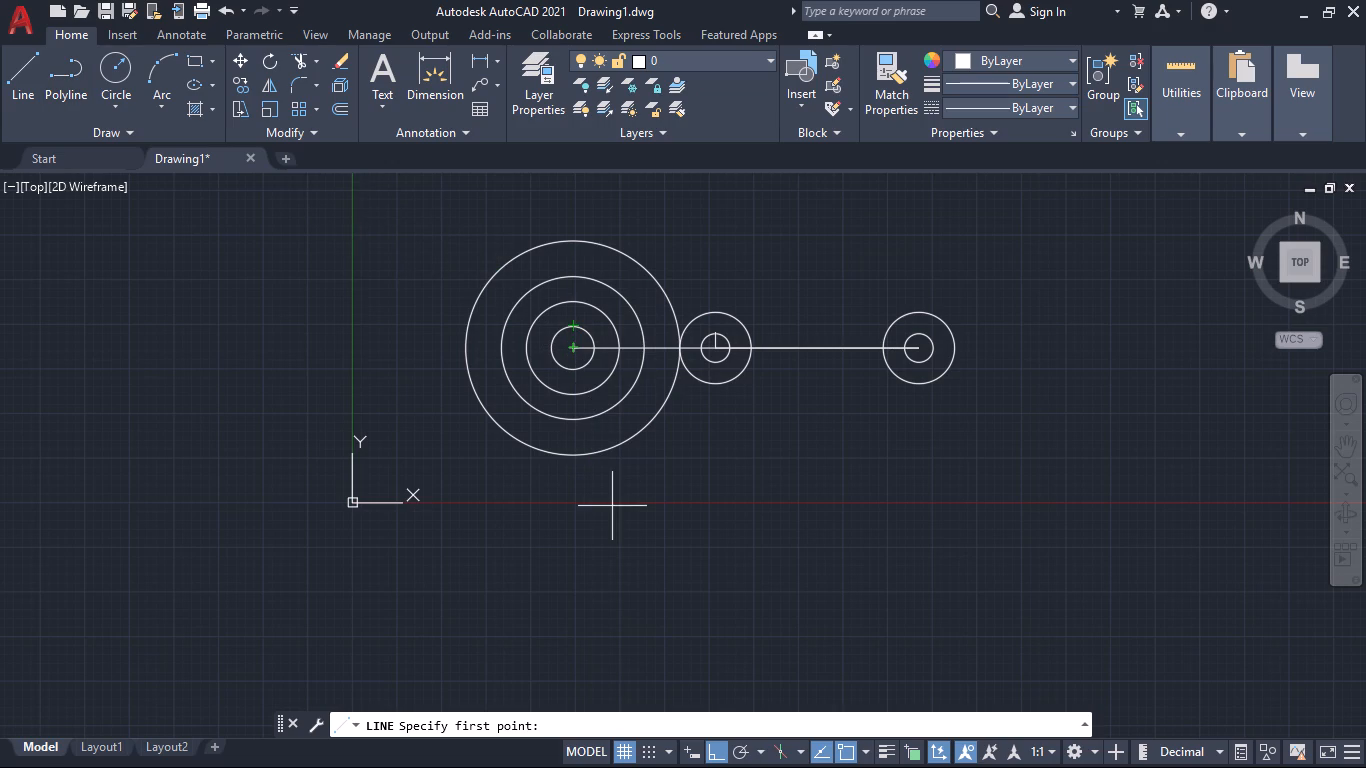
click(761, 755)
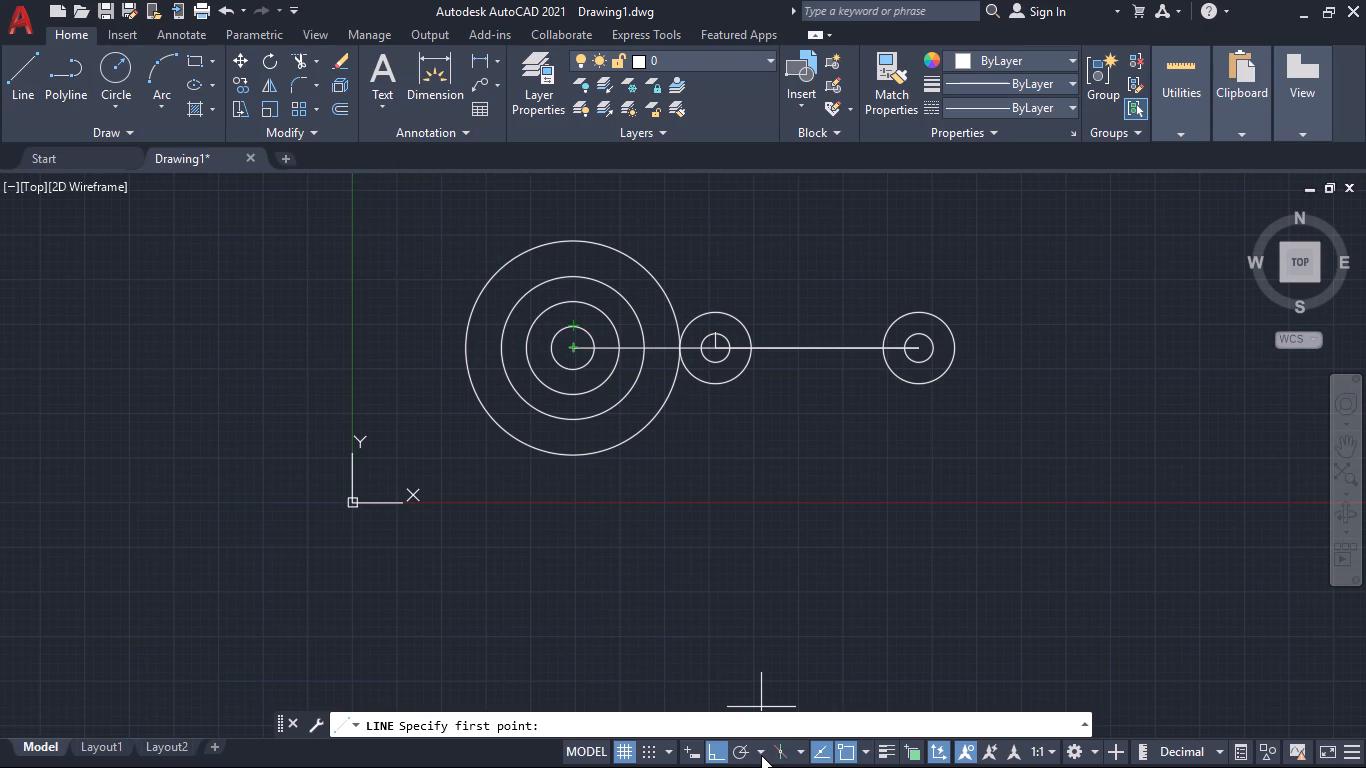
click(736, 747)
click(736, 747)
click(765, 747)
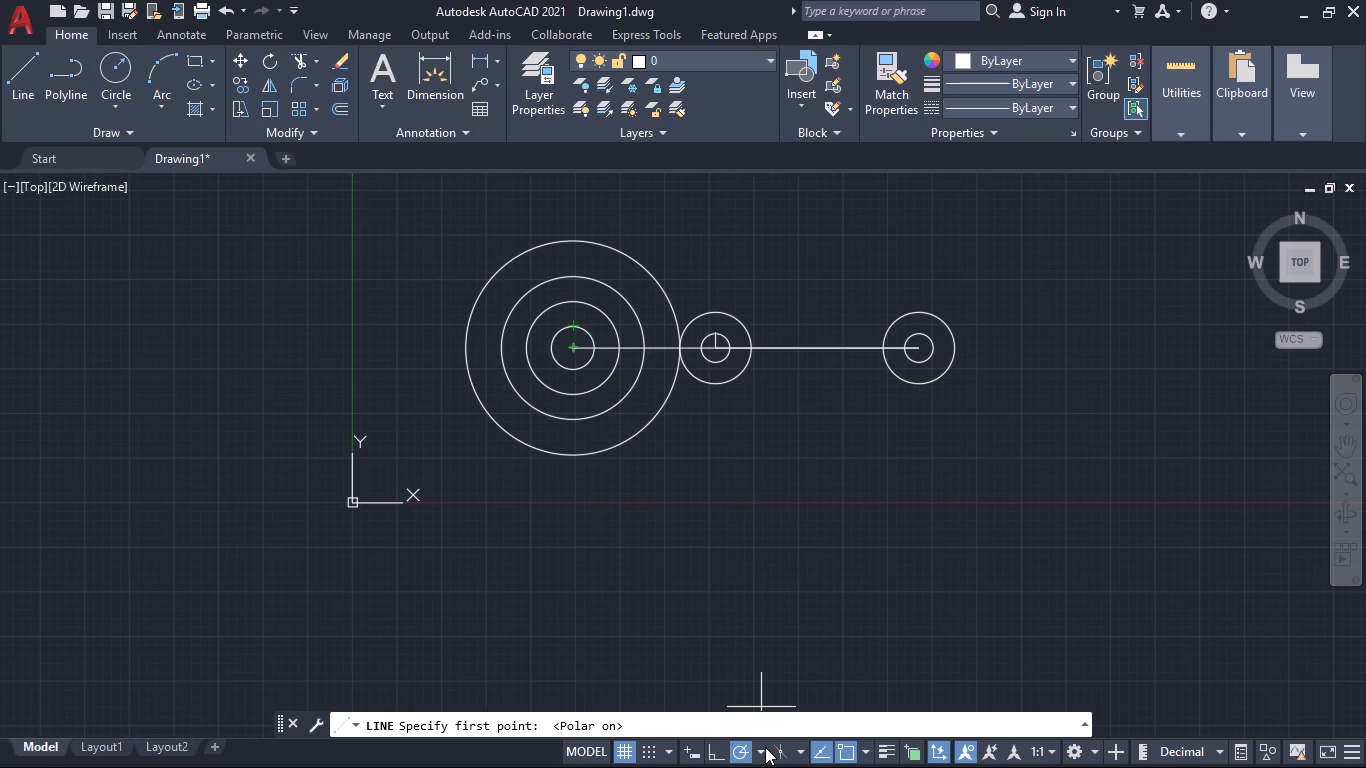
click(794, 520)
click(573, 347)
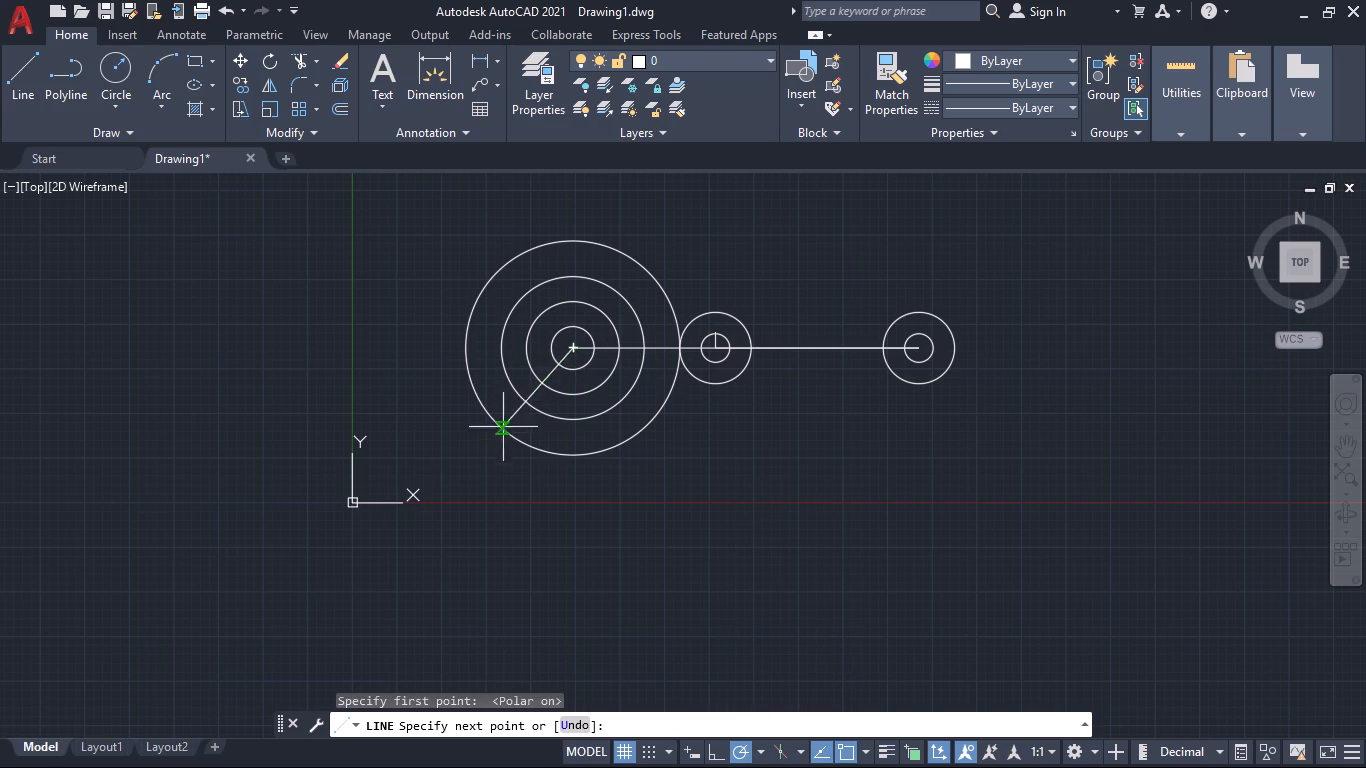
click(368, 551)
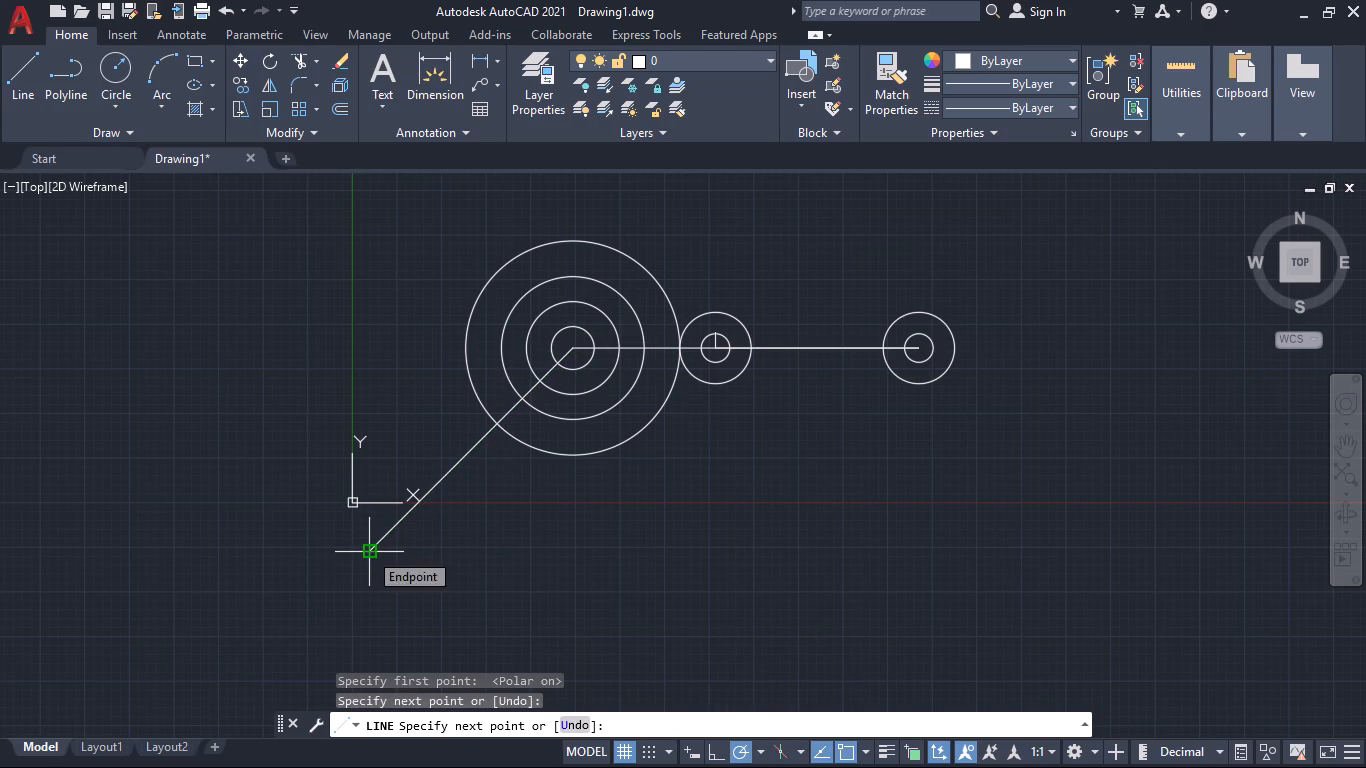
key(space)
Draw a line at 315° from the centre of the large concentric circles to beyond the outermost one.
key(space)
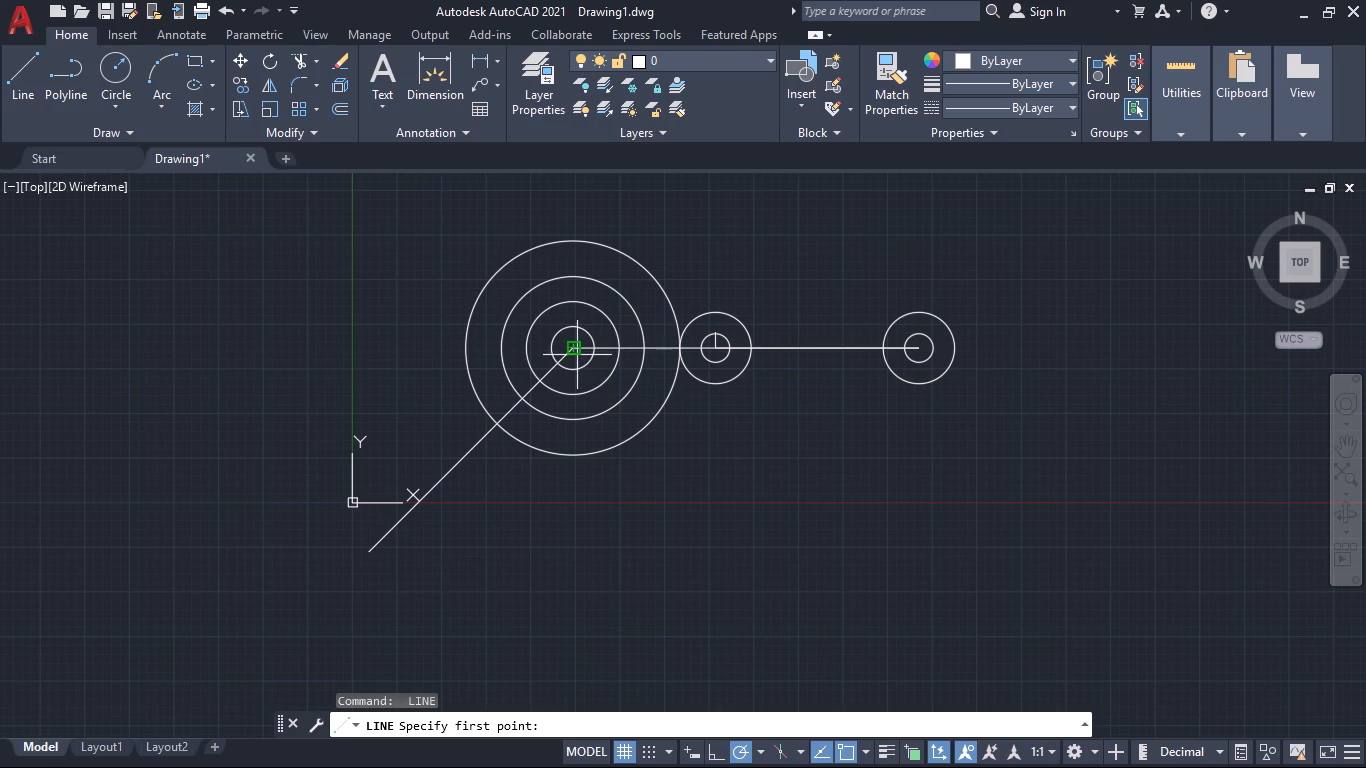
click(576, 351)
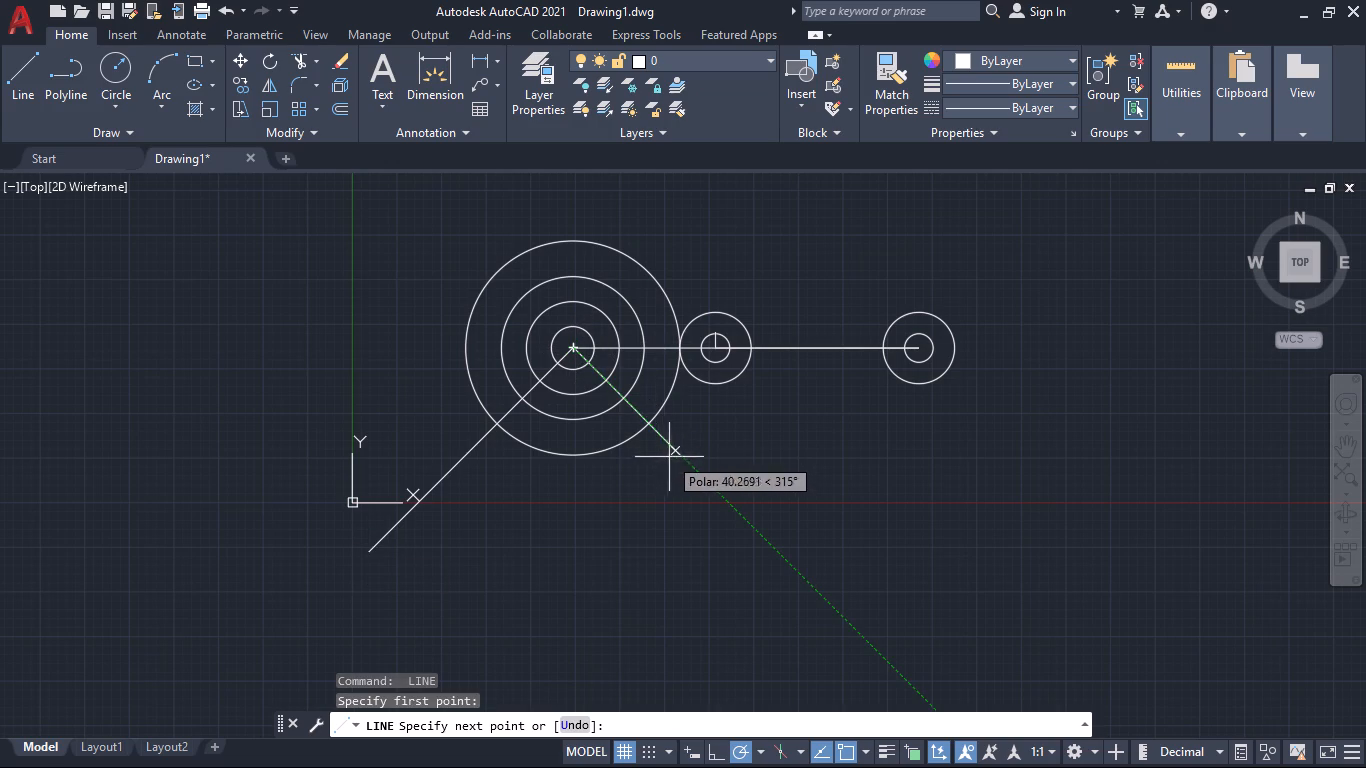
click(732, 512)
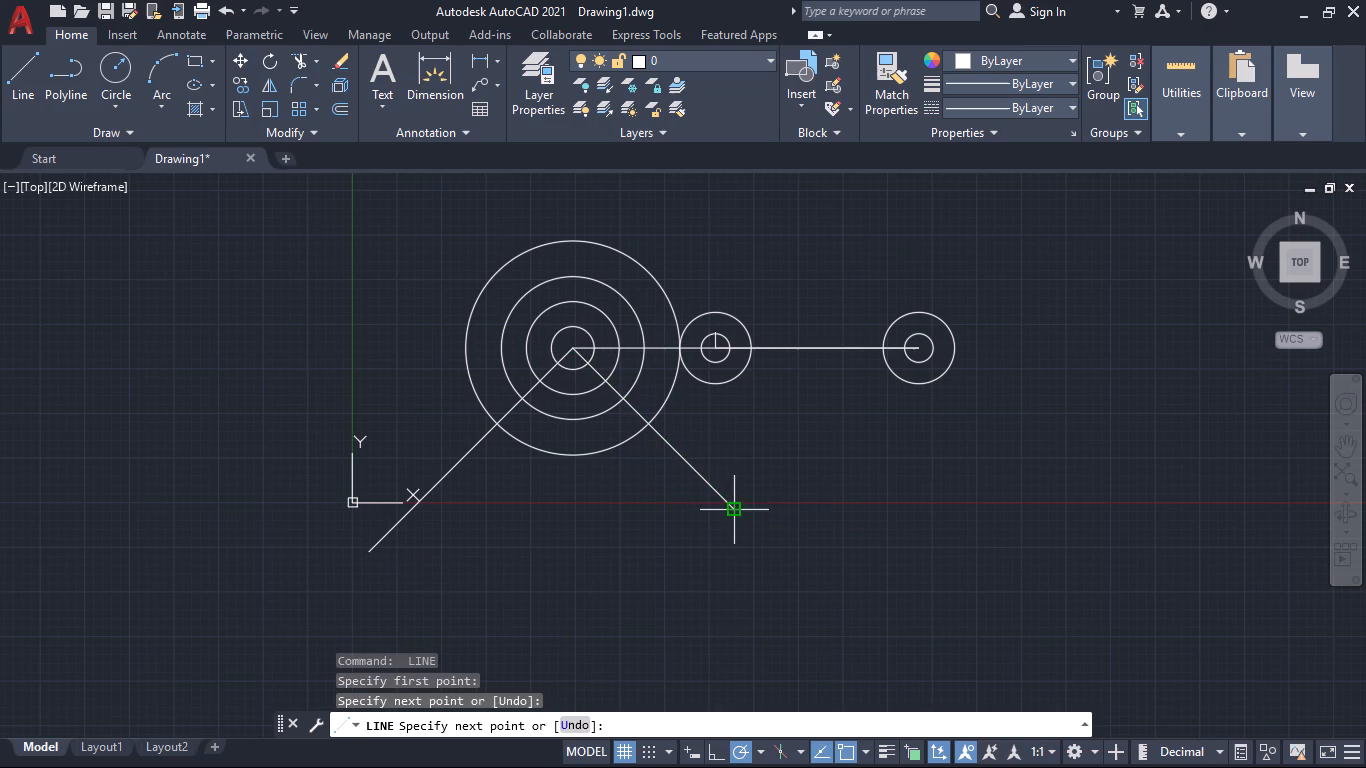
key(space)
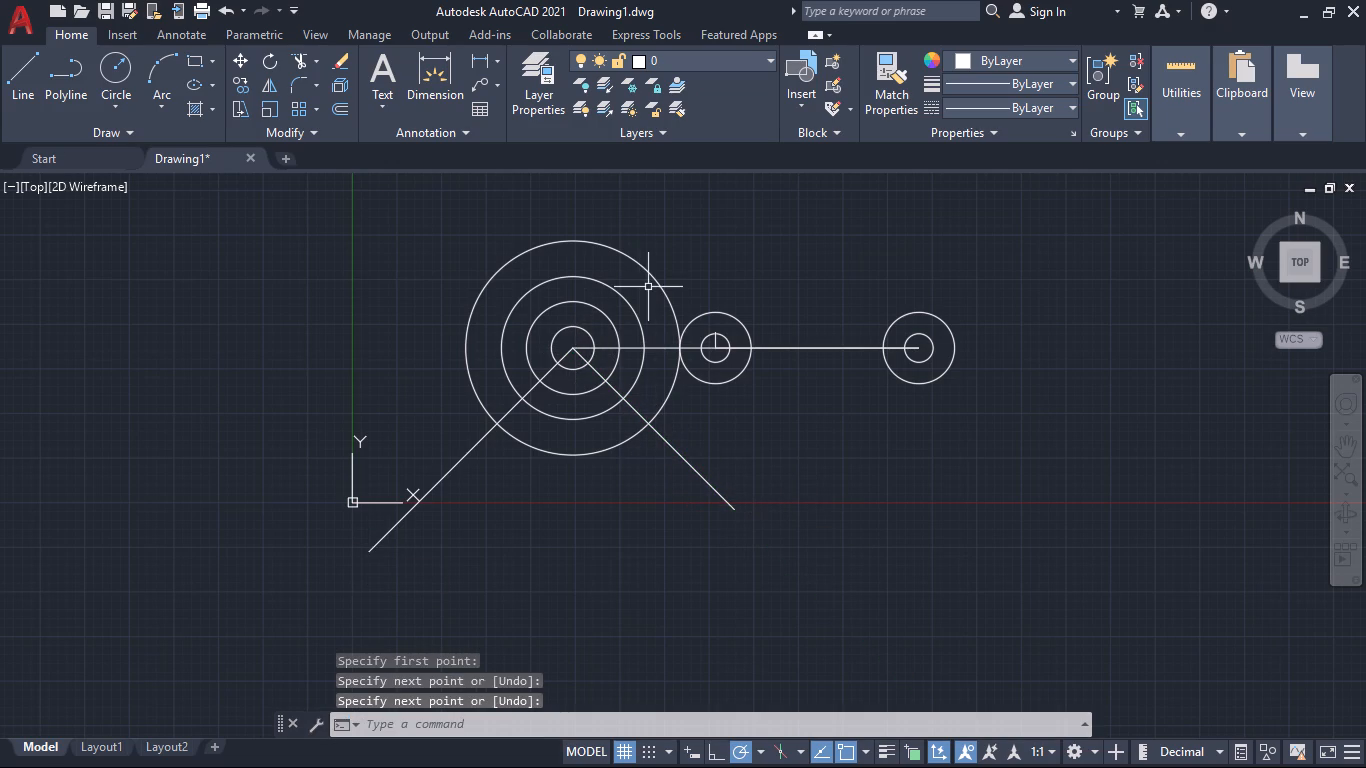
Draw two concentric circles of radius 4 and 9 centred where the 315° line crosses the outermost large circle.
click(106, 63)
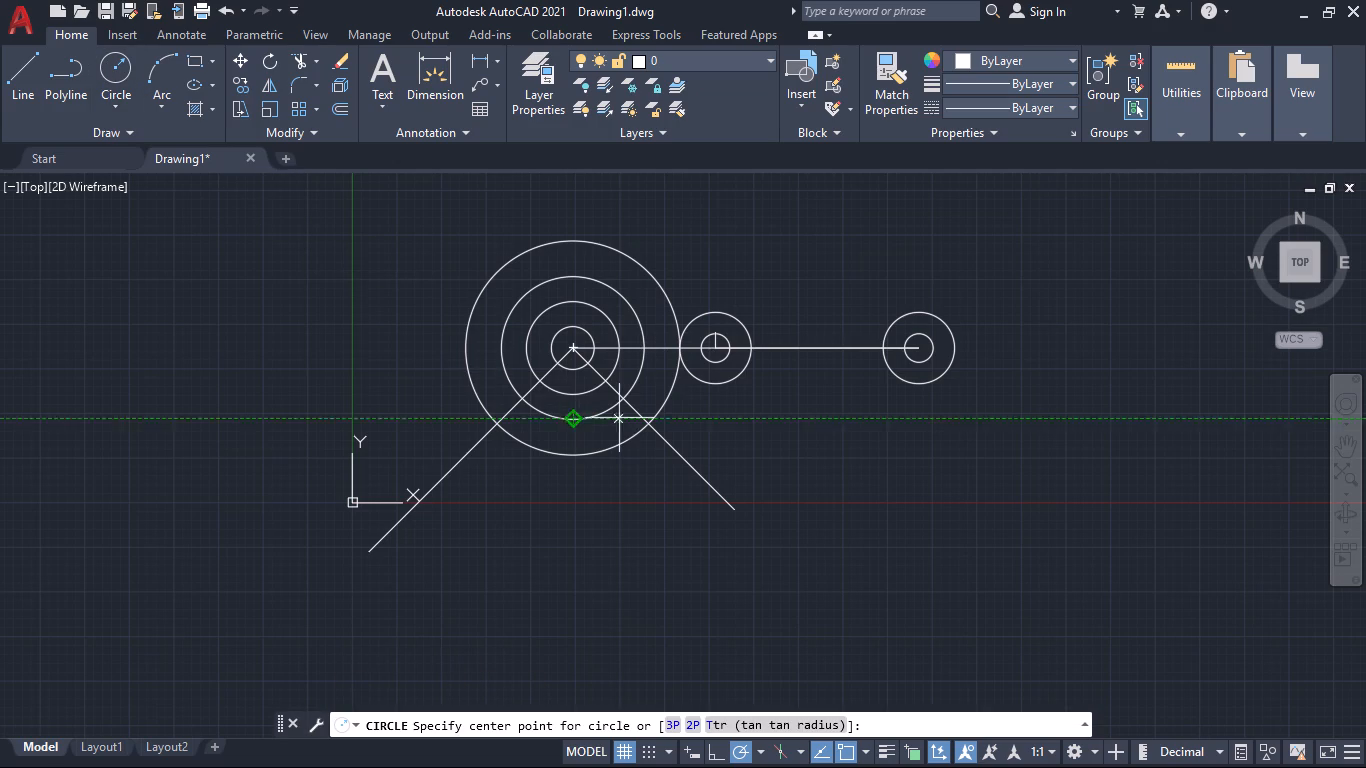
click(649, 426)
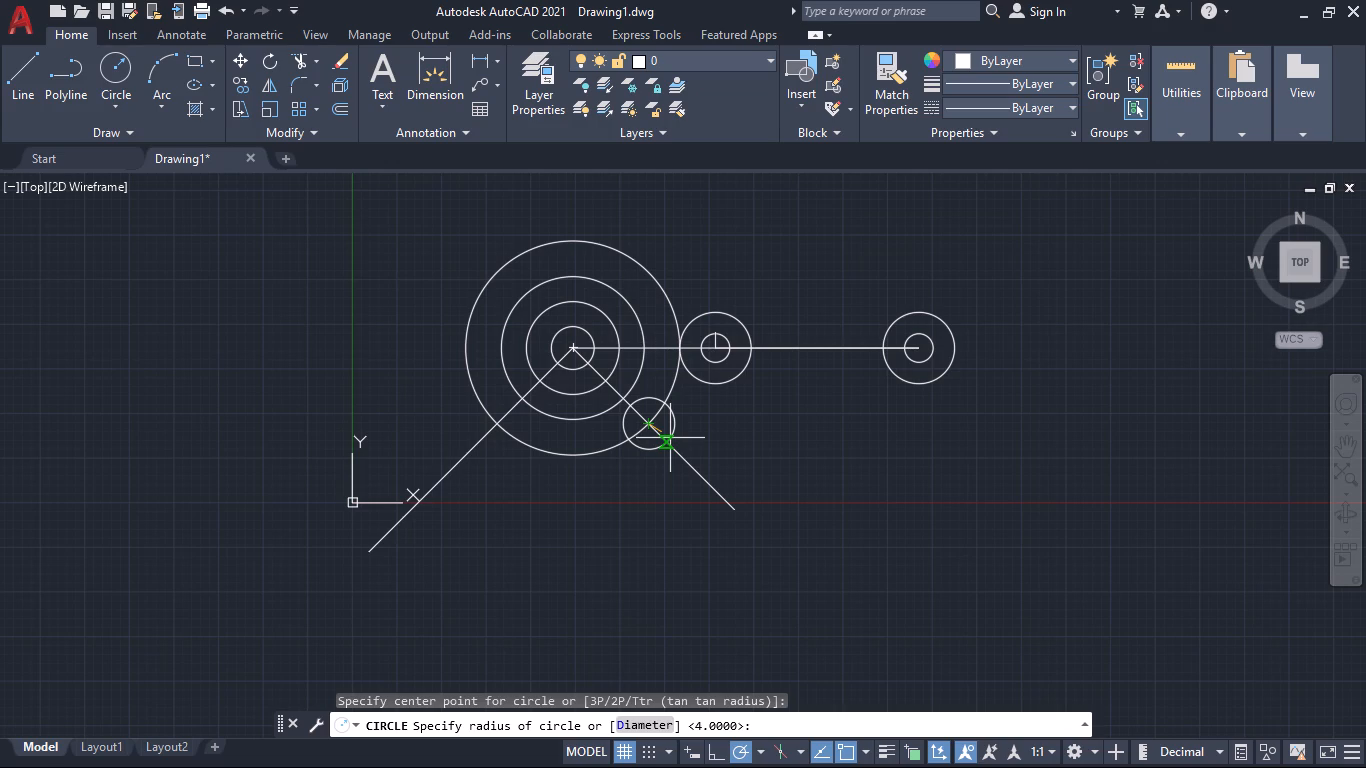
key(4)
key(Return)
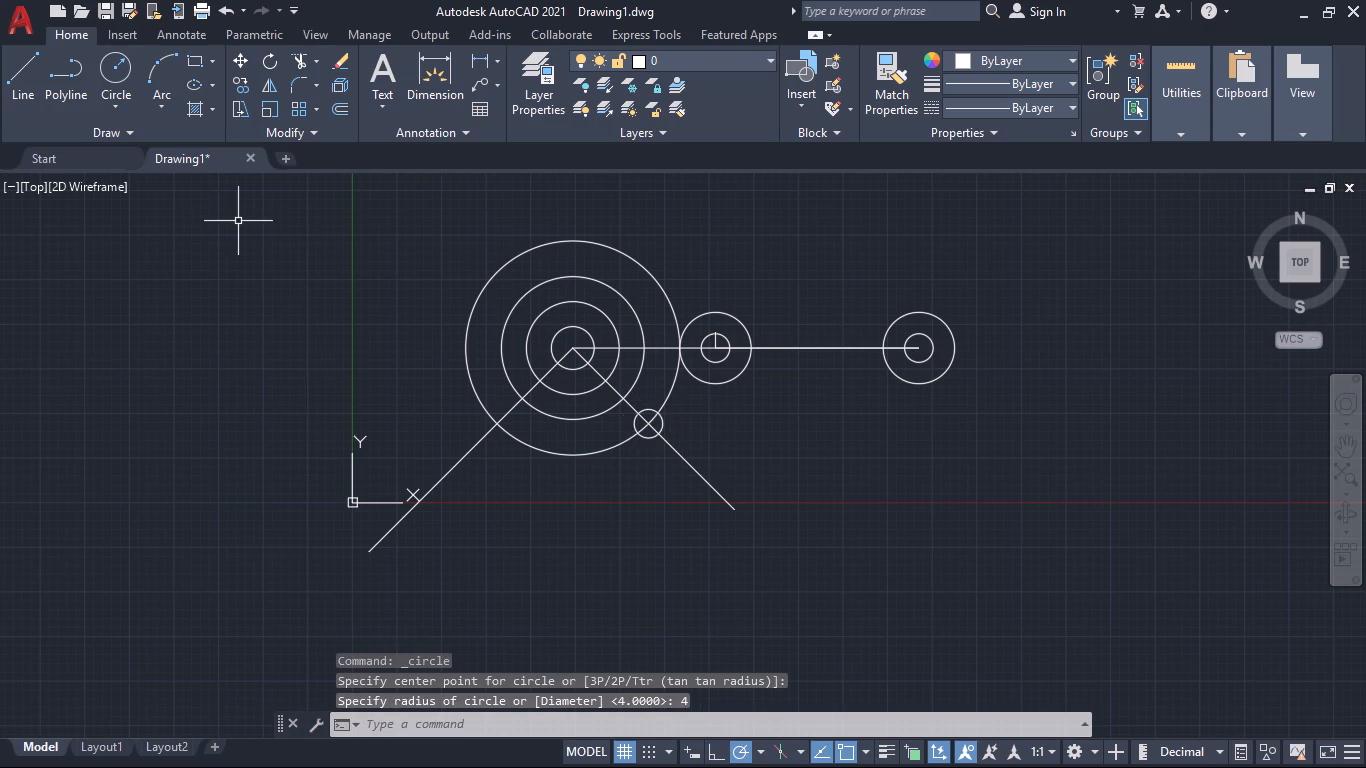
click(111, 68)
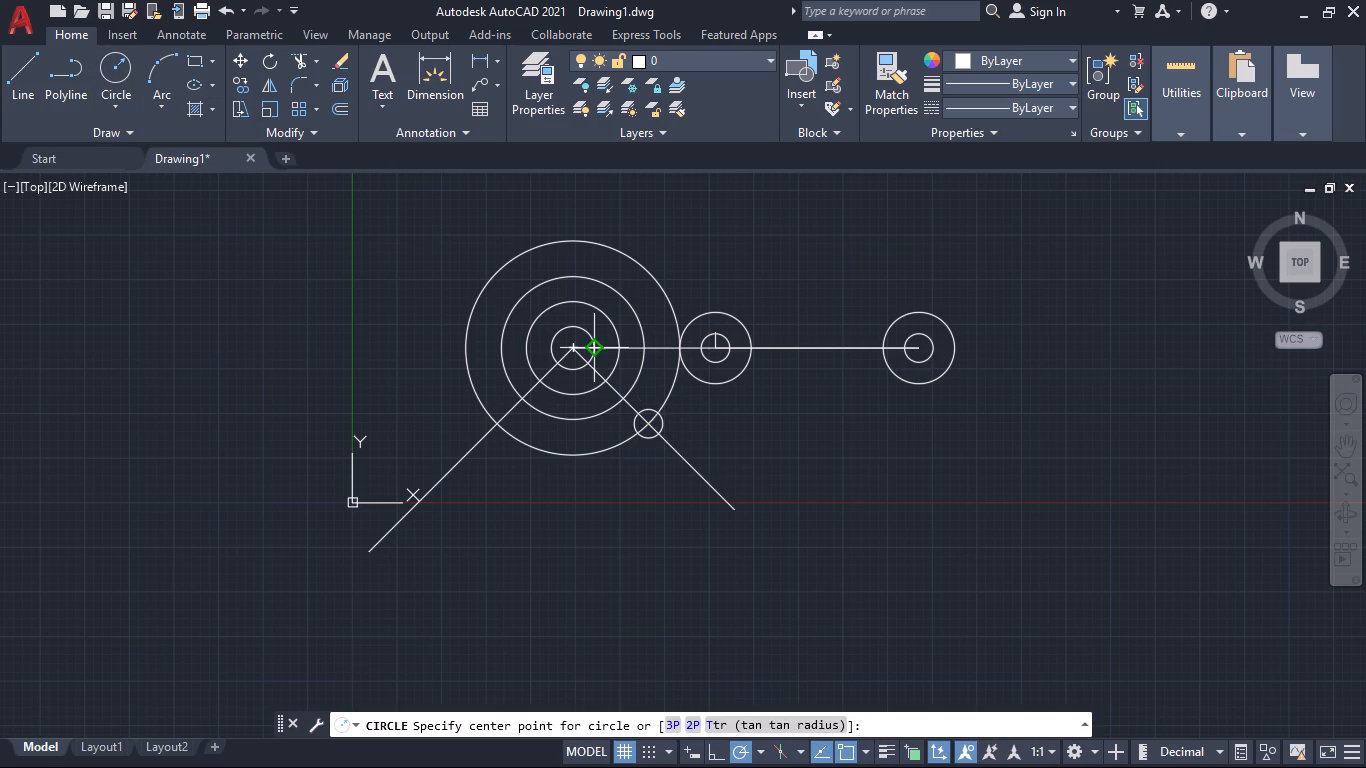
click(646, 425)
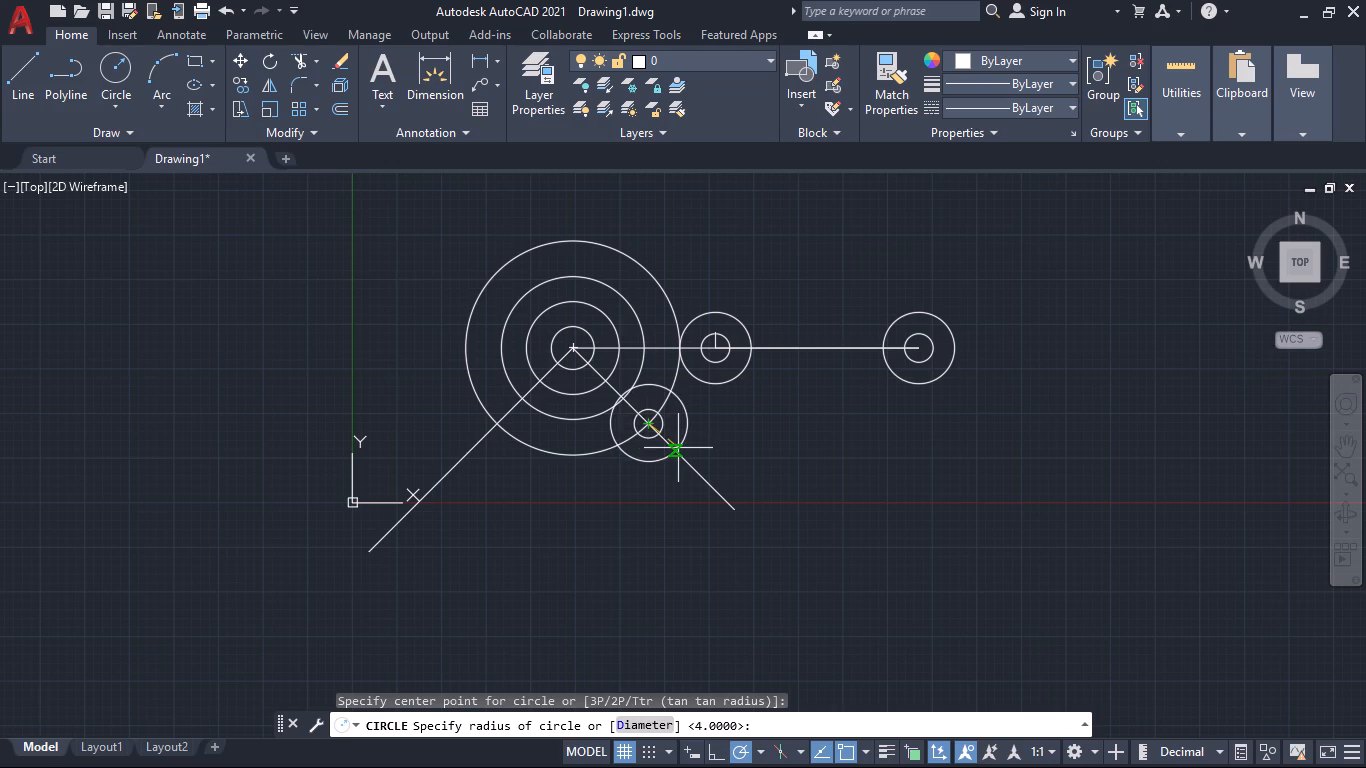
key(9)
key(Return)
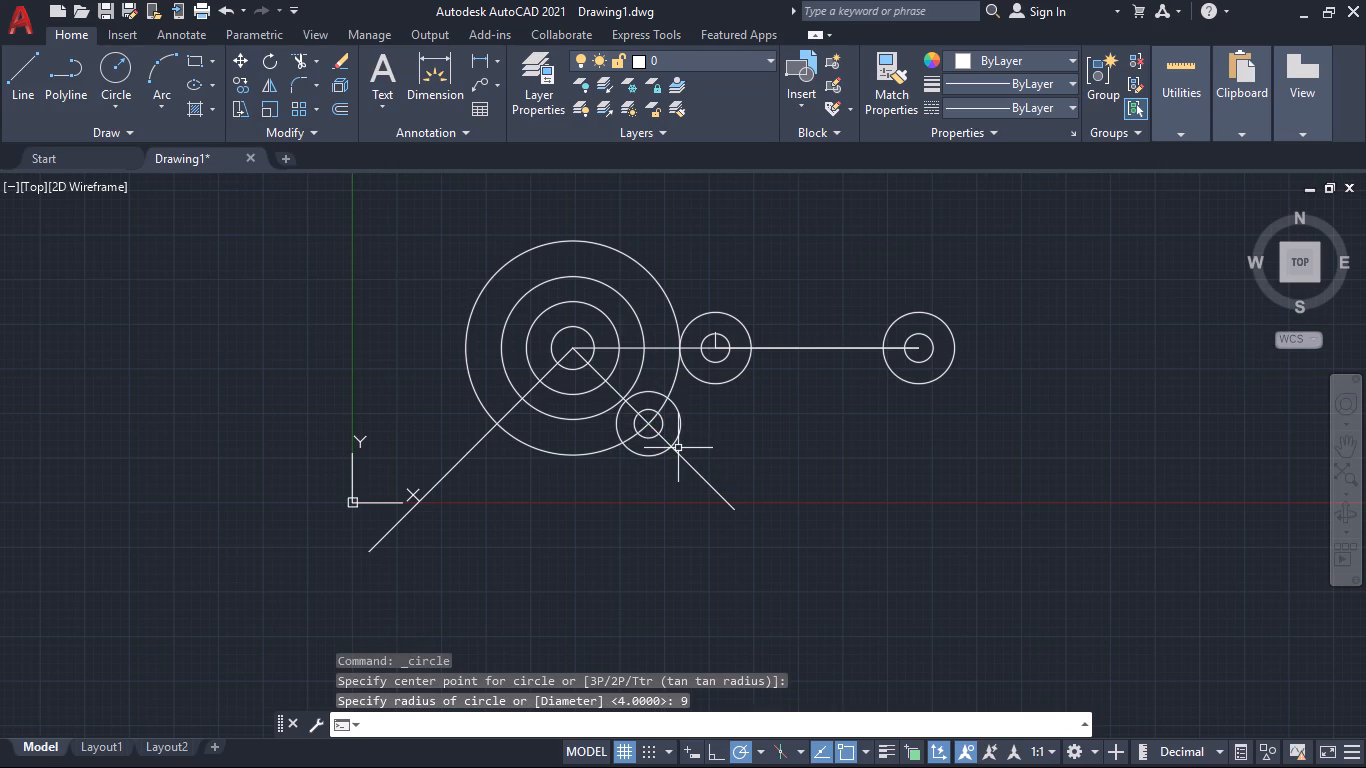
Mirror the radius-4 and radius-9 circles about a vertical line through the large circles' centre, keeping the originals.
click(616, 422)
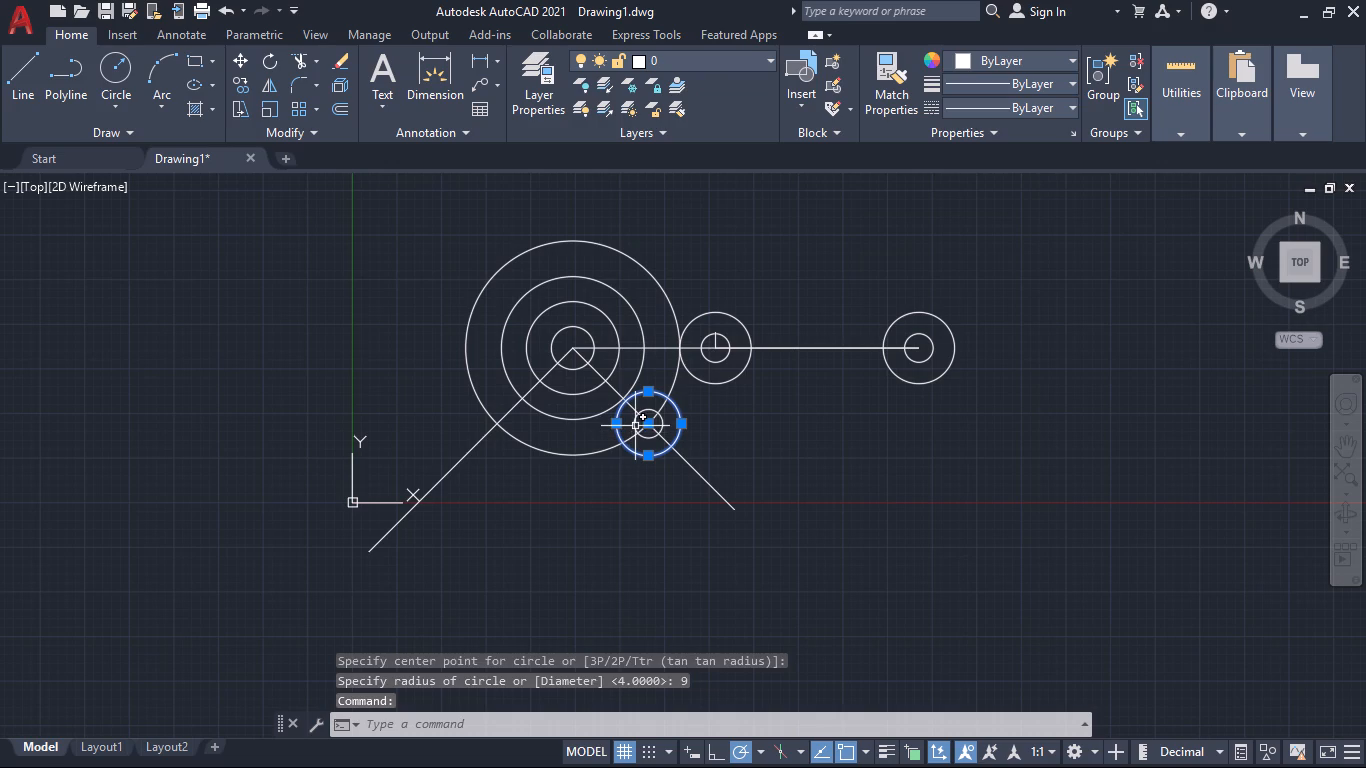
click(635, 424)
text(mi)
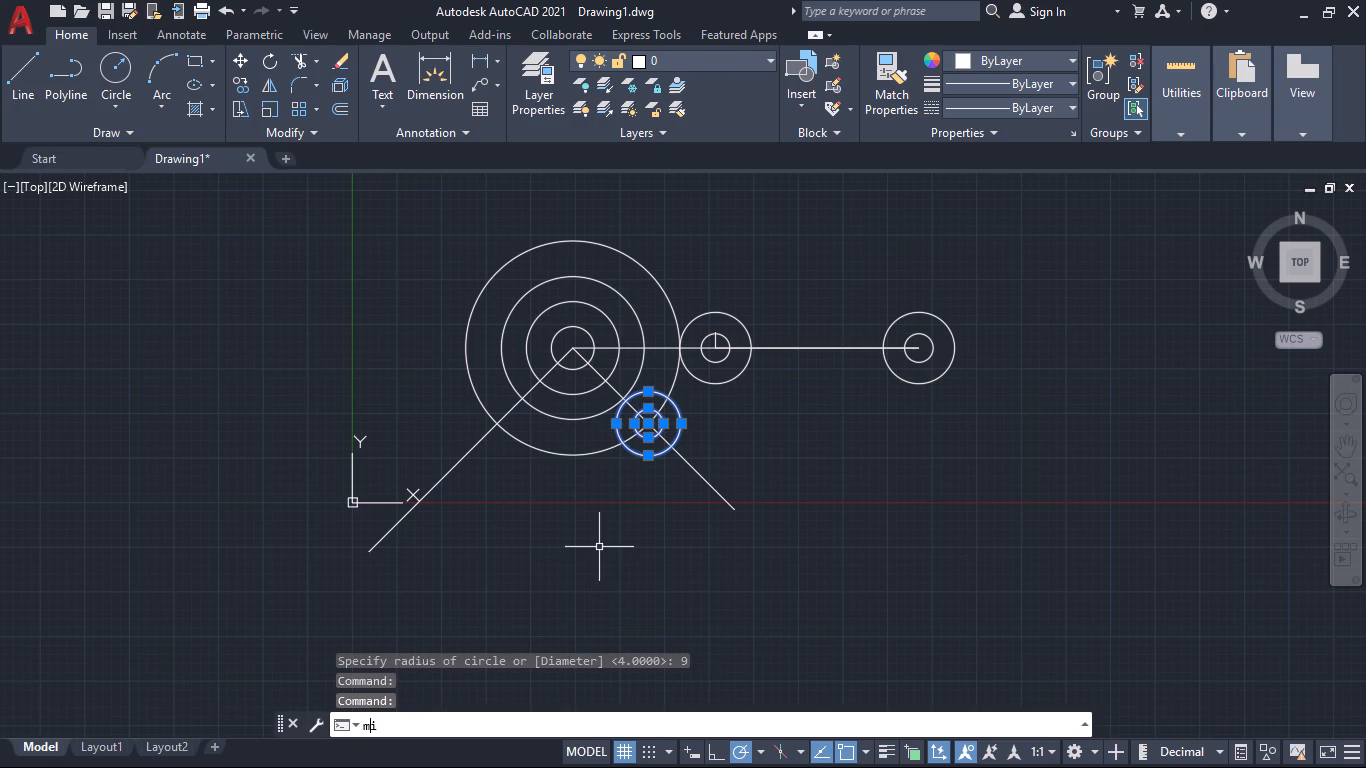
key(Return)
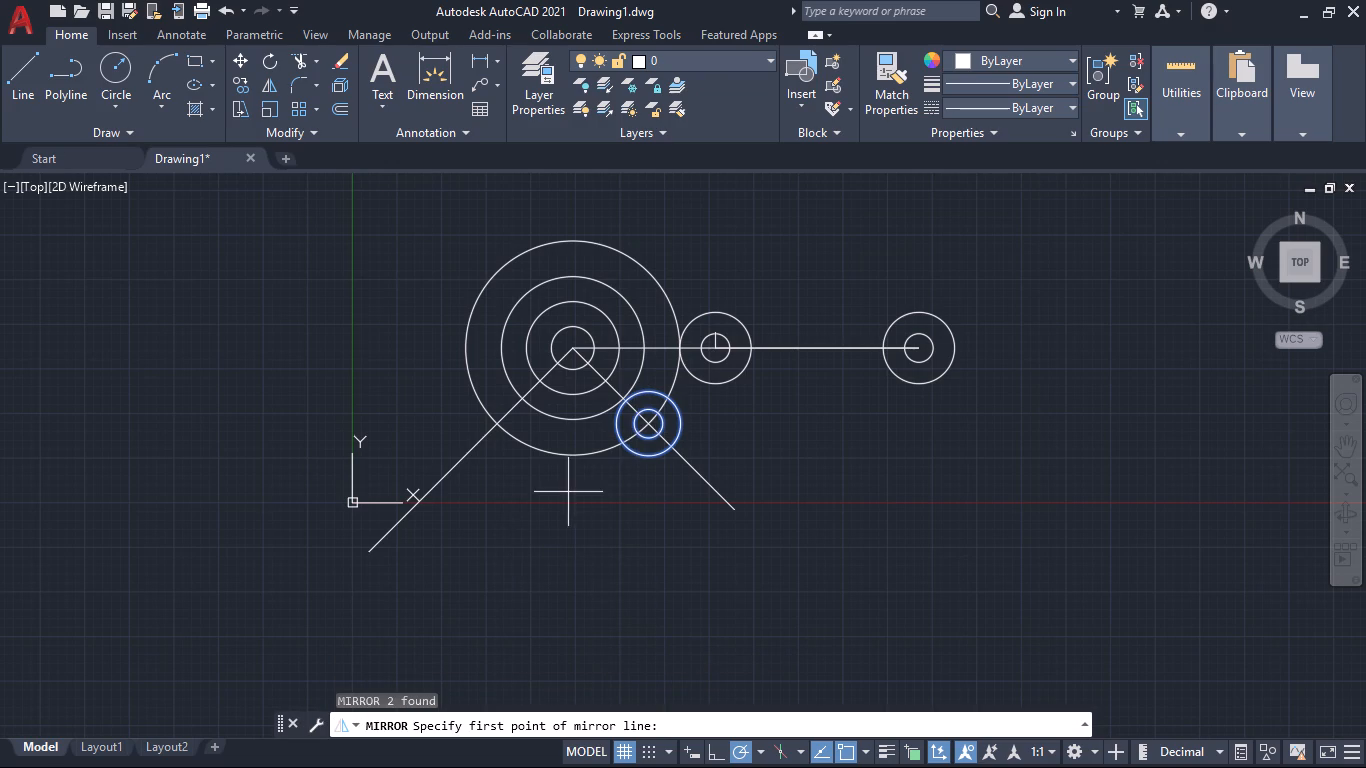
click(572, 348)
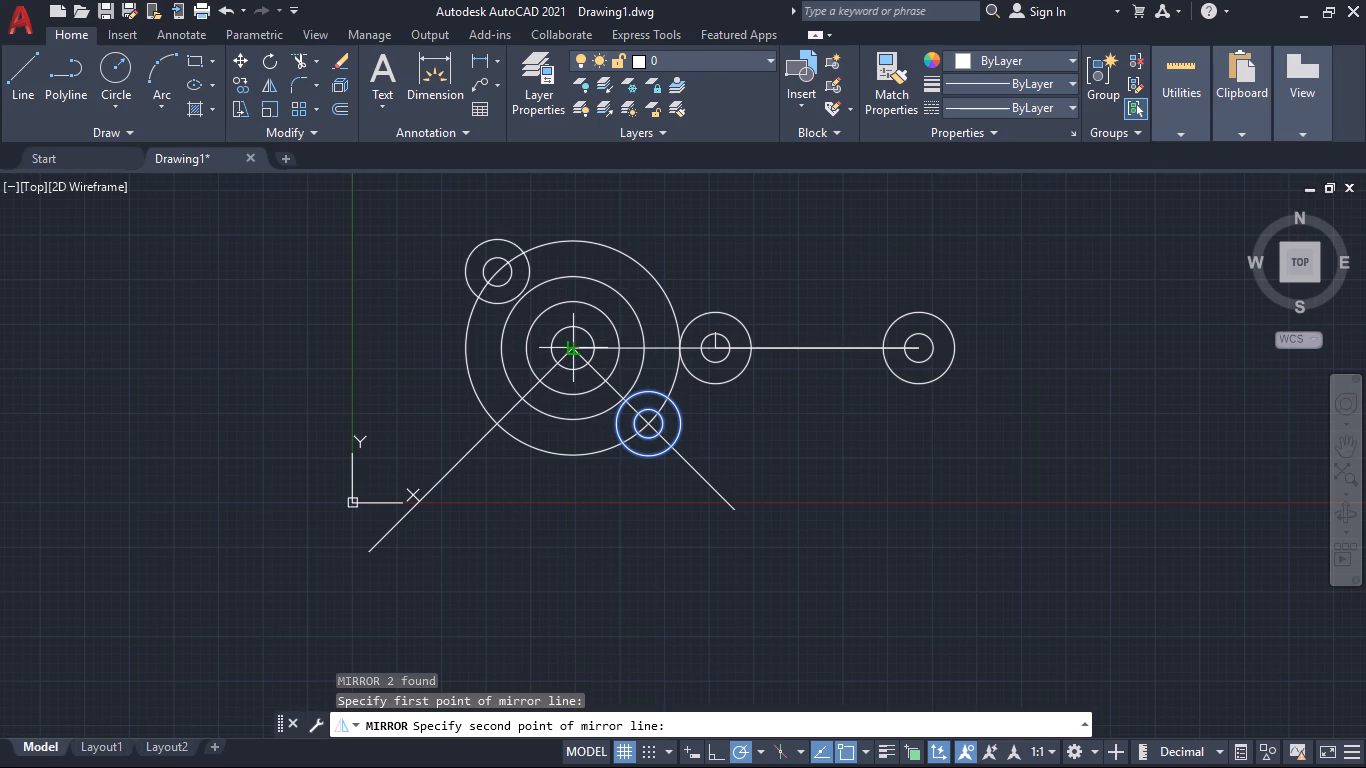
click(576, 265)
key(Return)
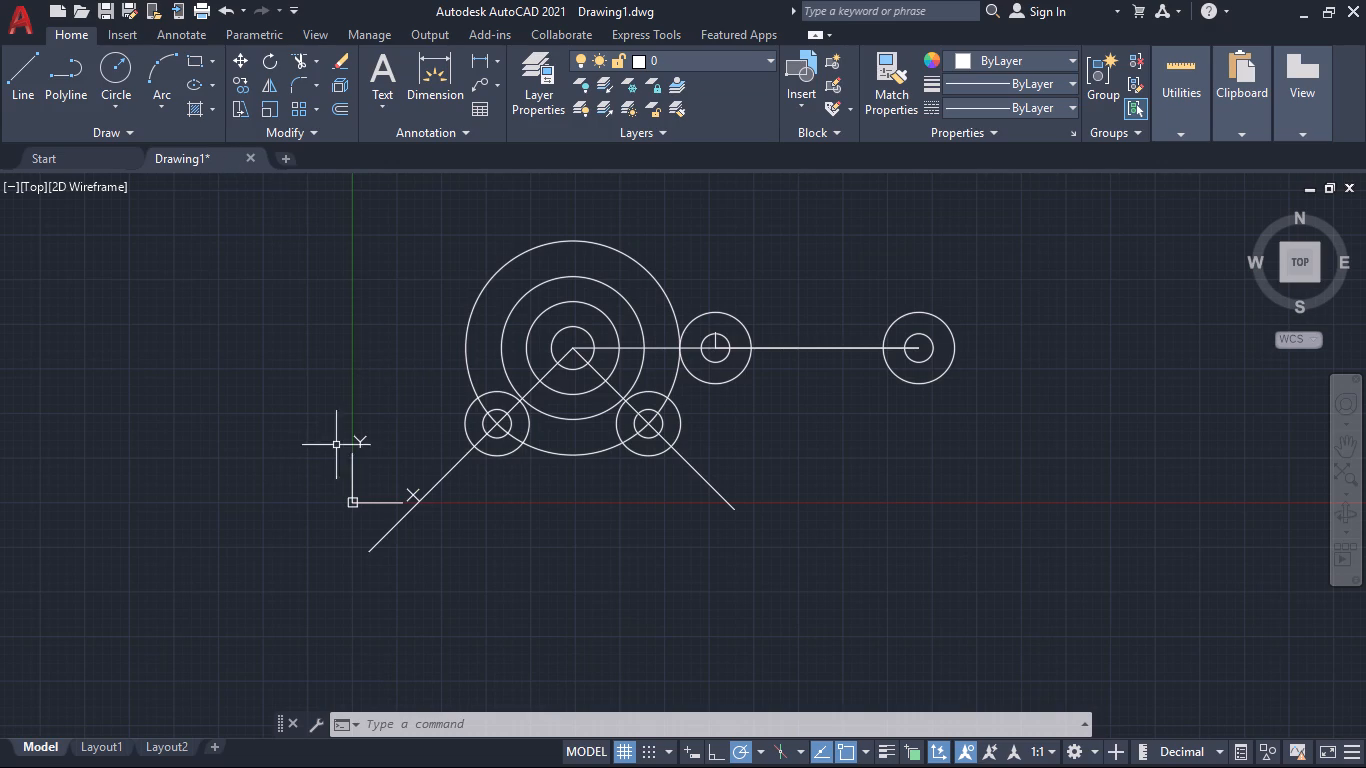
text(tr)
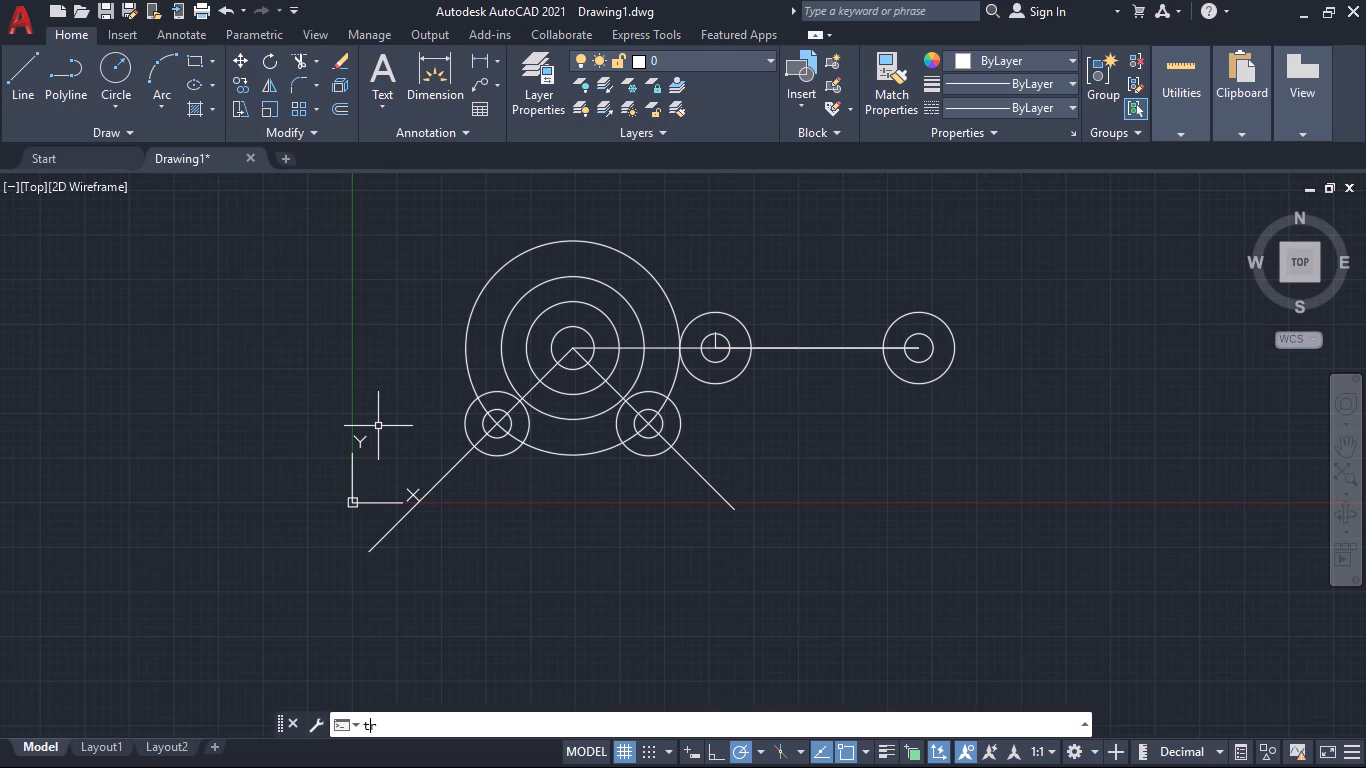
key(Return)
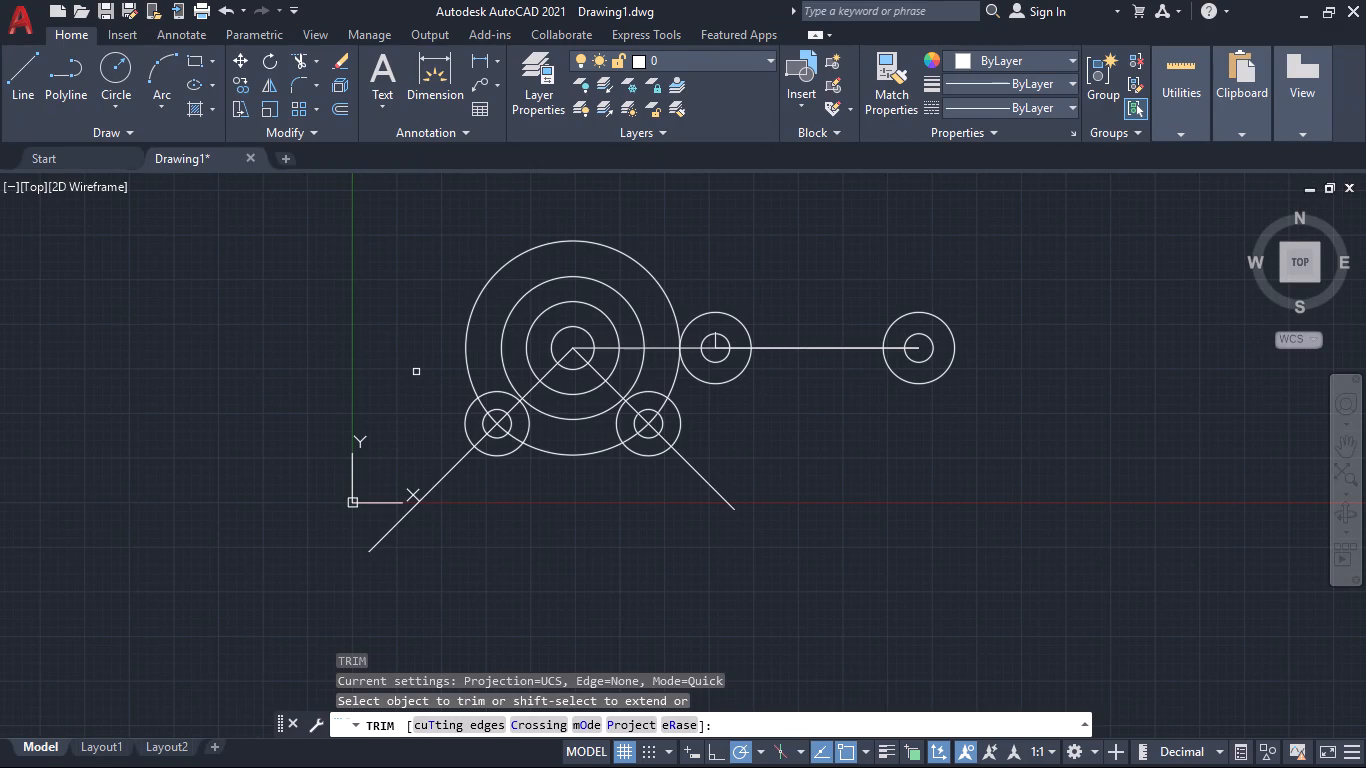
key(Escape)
Draw a circle from the large circles' centre, passing through the outer crossing of the 315° line and the radius-9 circle.
key(c)
key(Return)
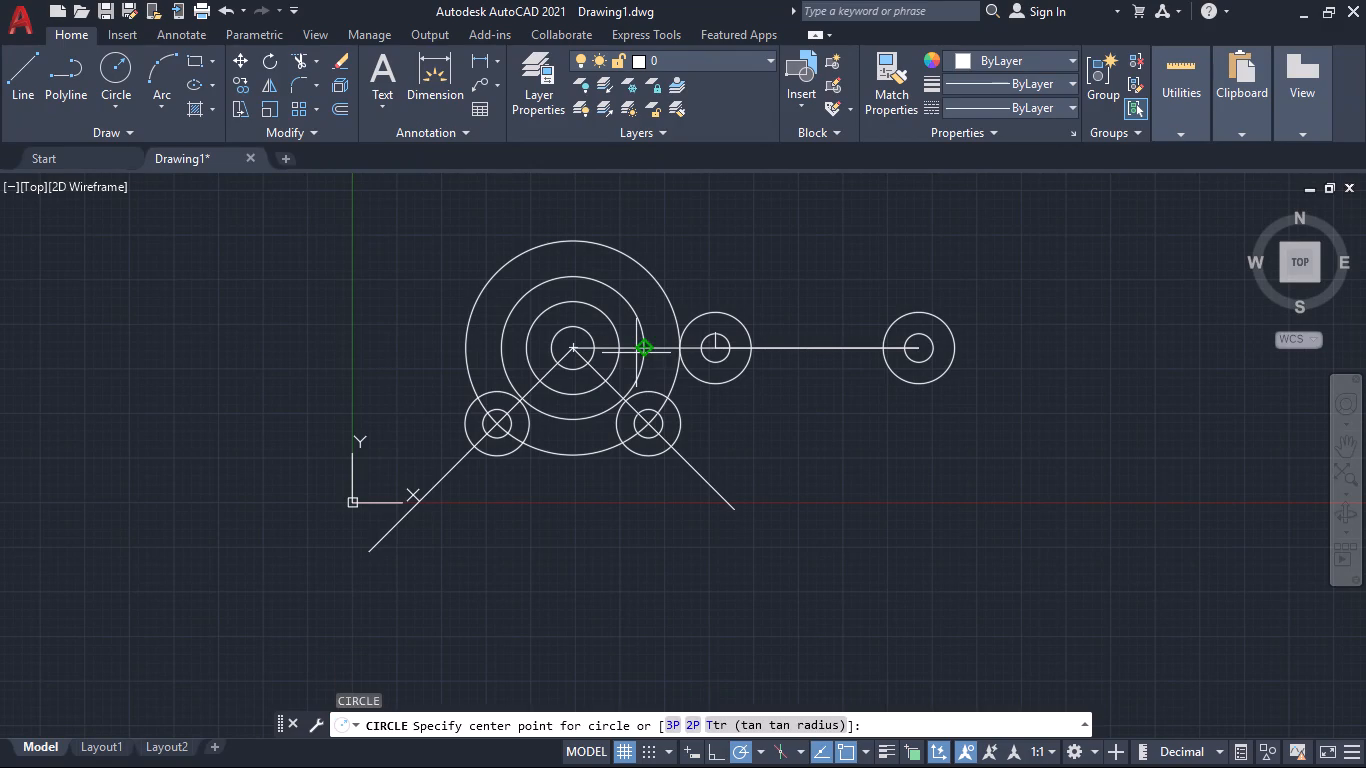
click(574, 350)
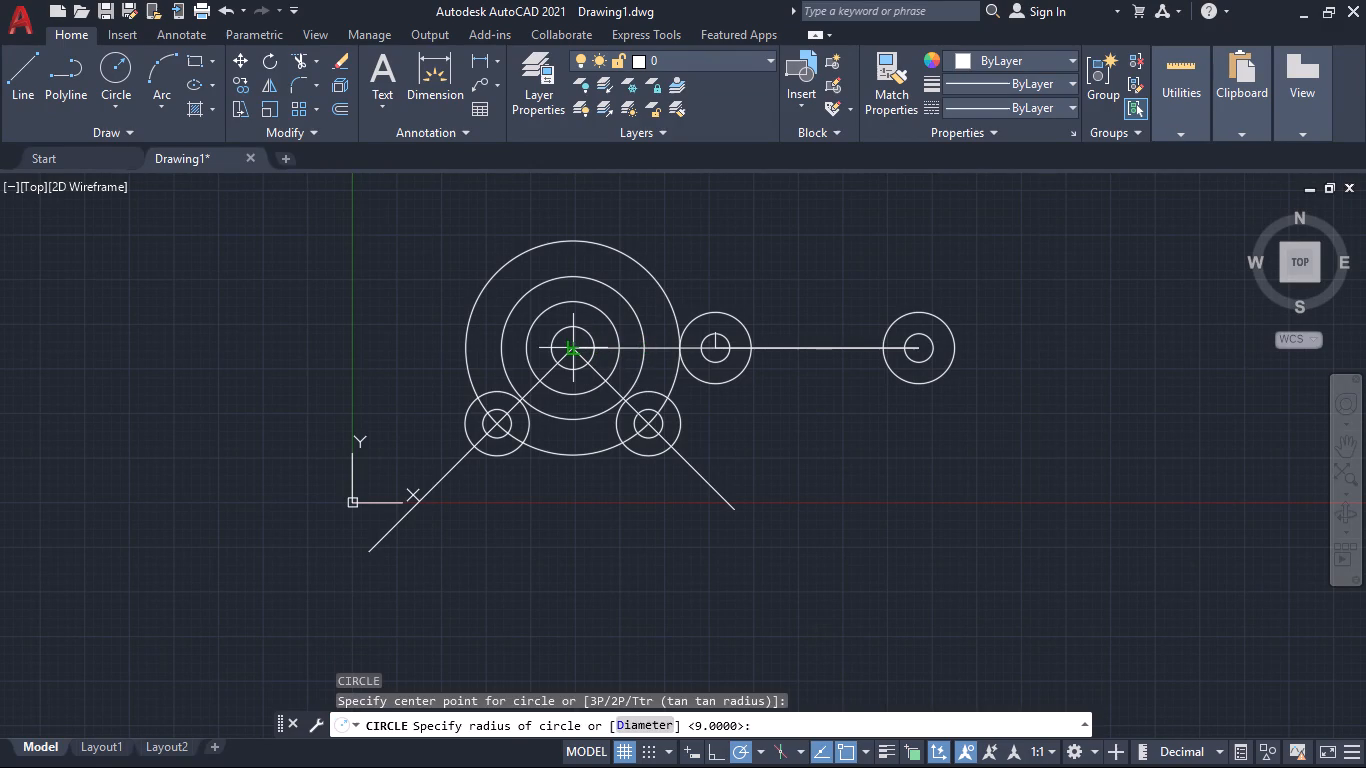
click(674, 451)
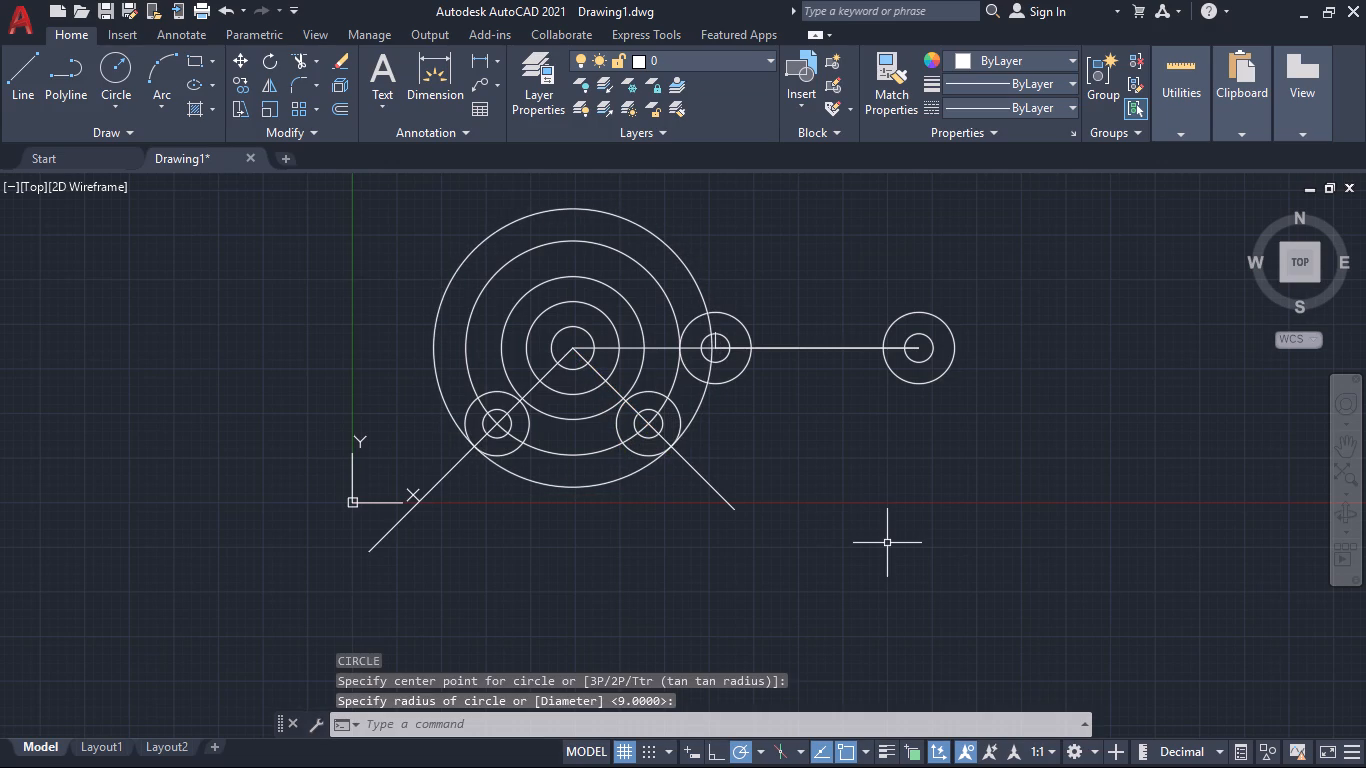
key(Escape)
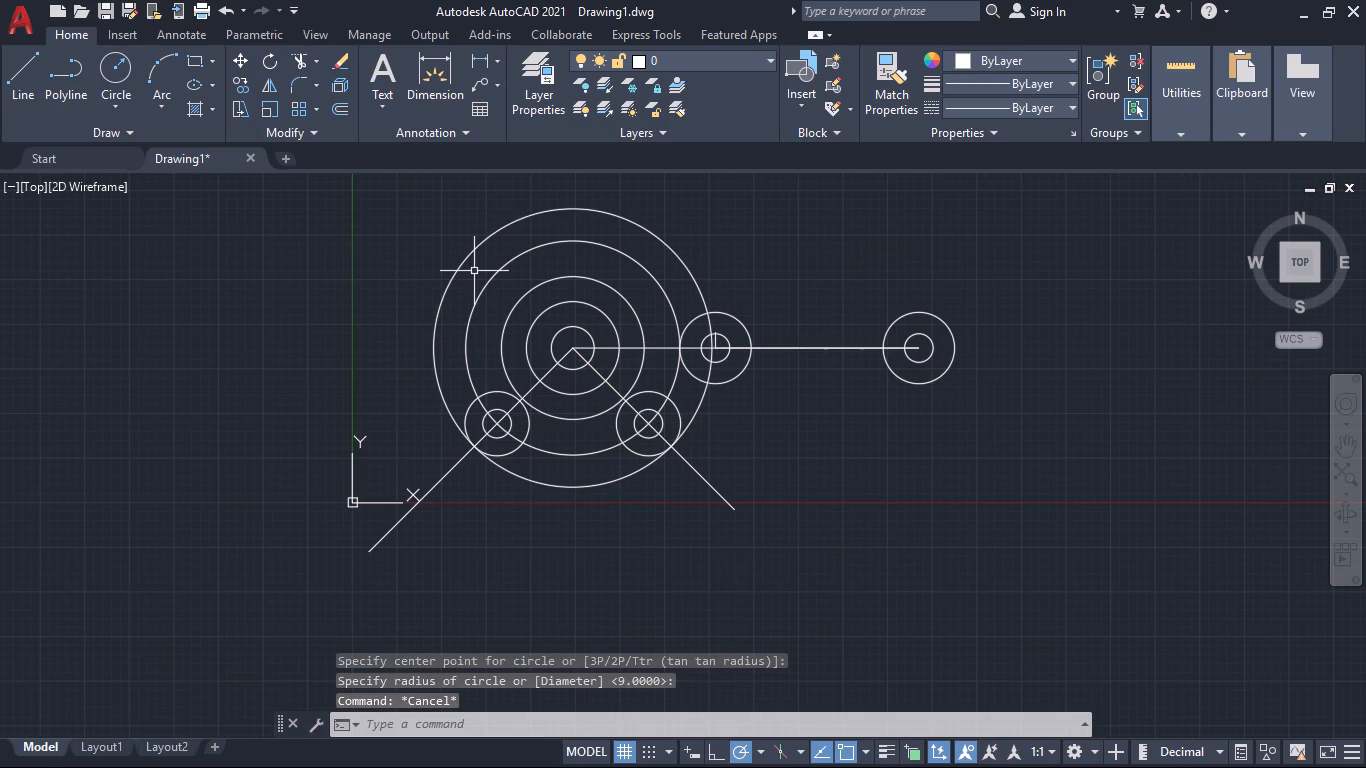
Trim the outermost circle to the arc below the two lower bosses, clearing its remnants and the short vertical line inside the middle boss.
text(tr)
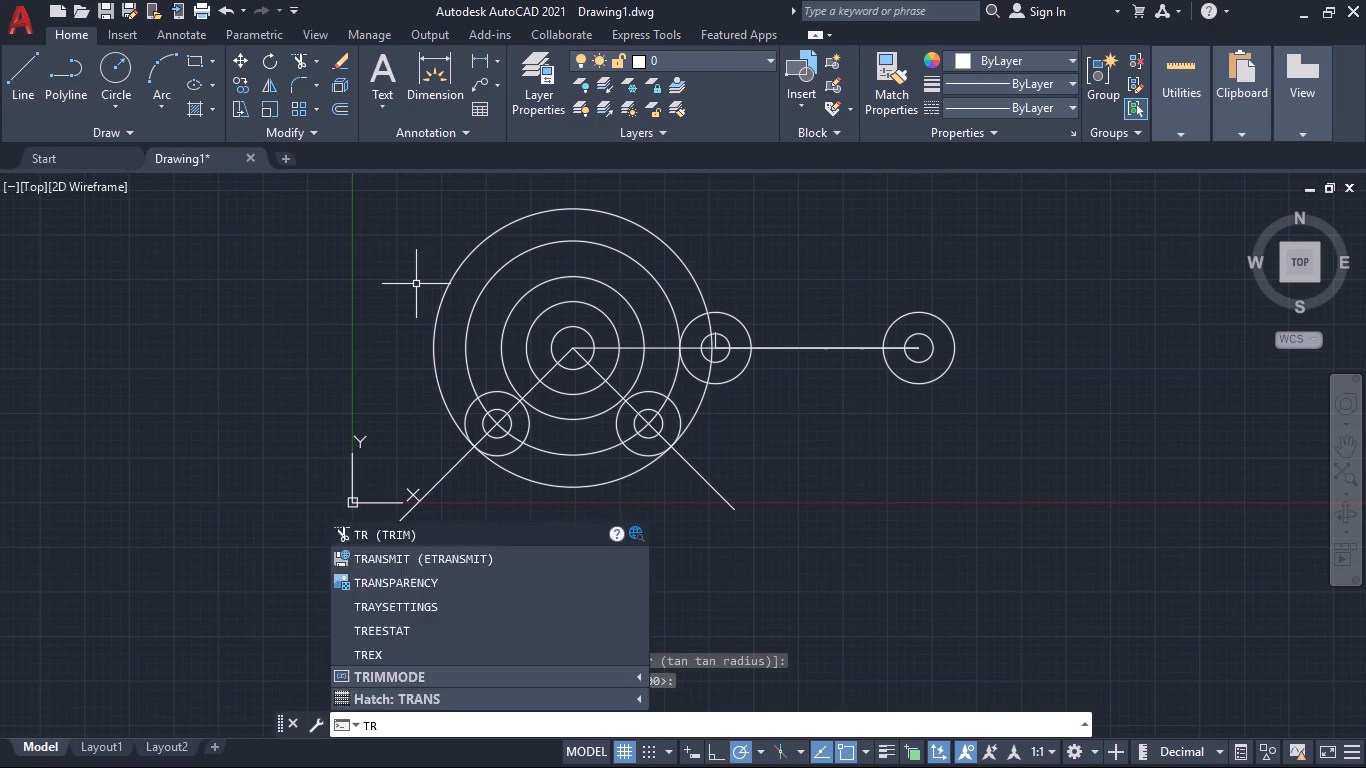
key(Return)
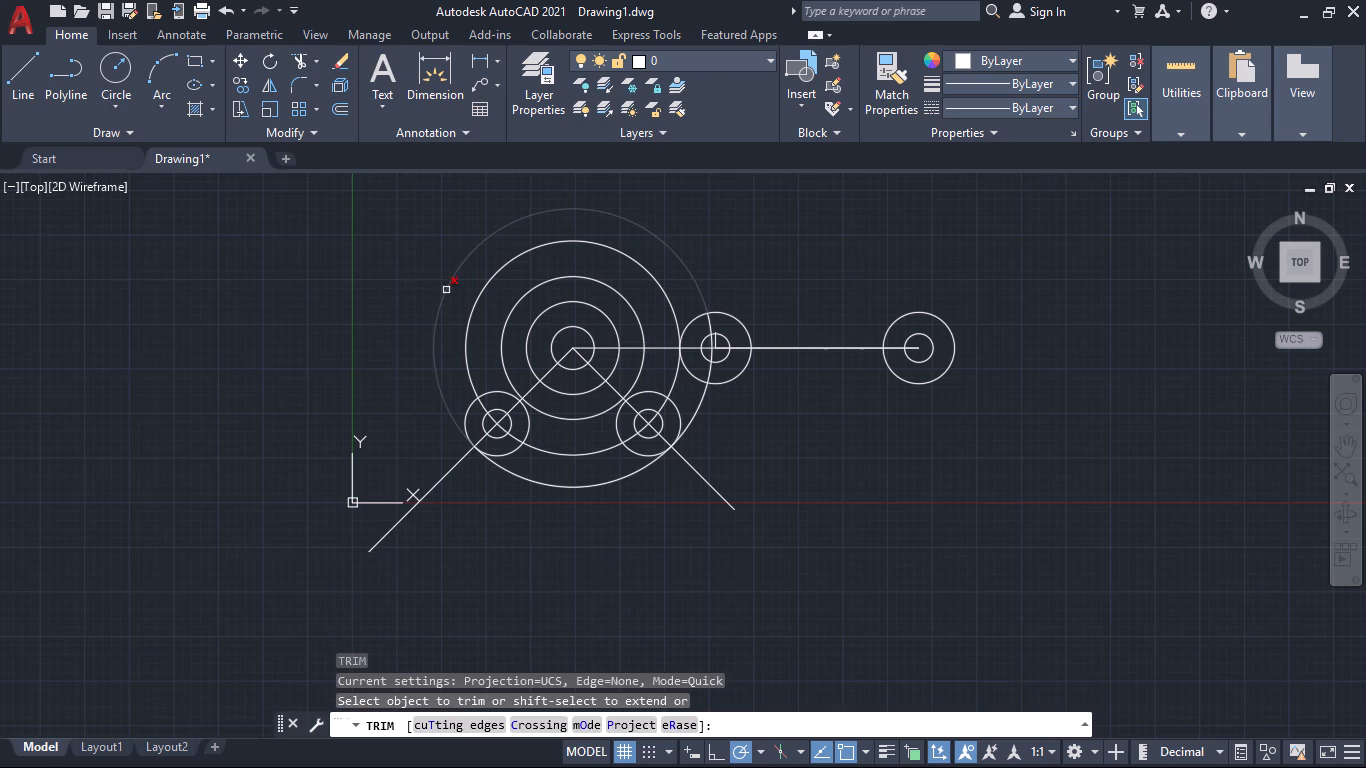
click(447, 290)
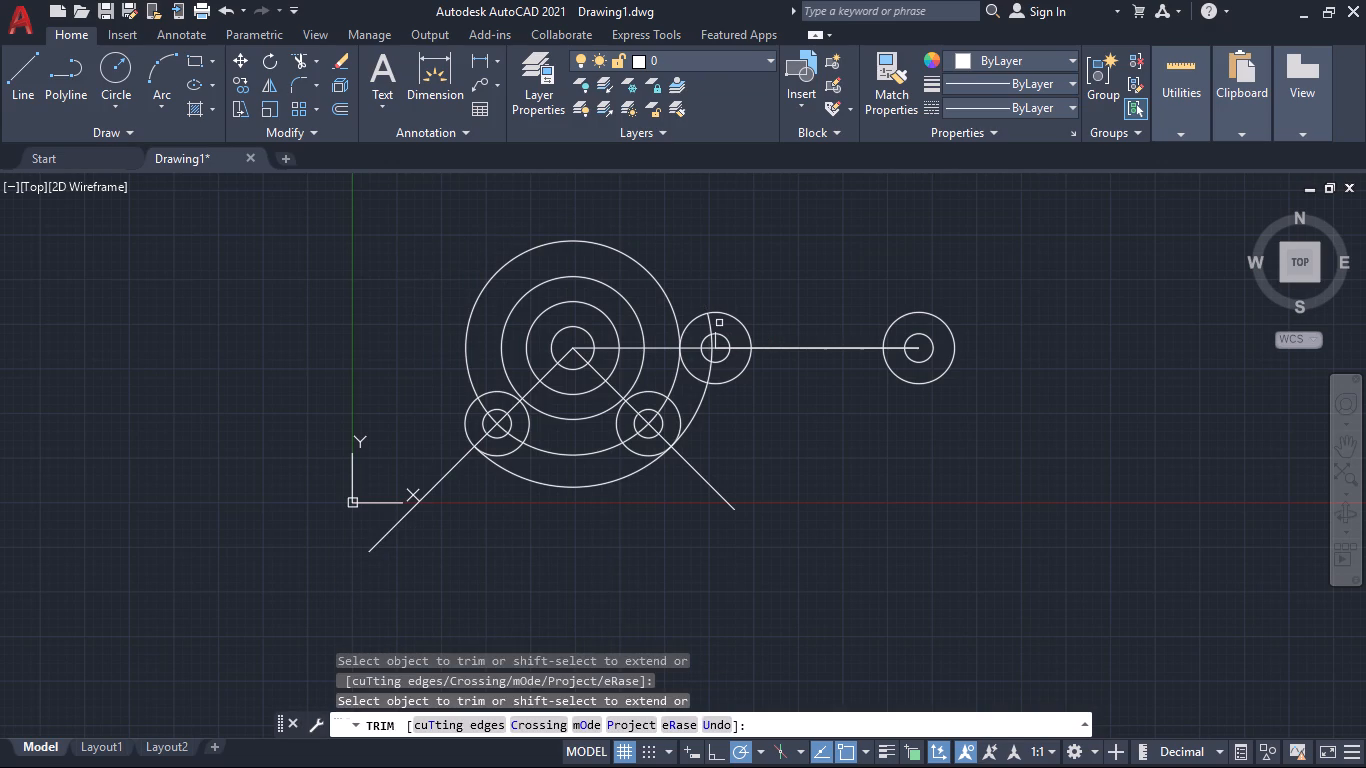
click(696, 419)
click(709, 371)
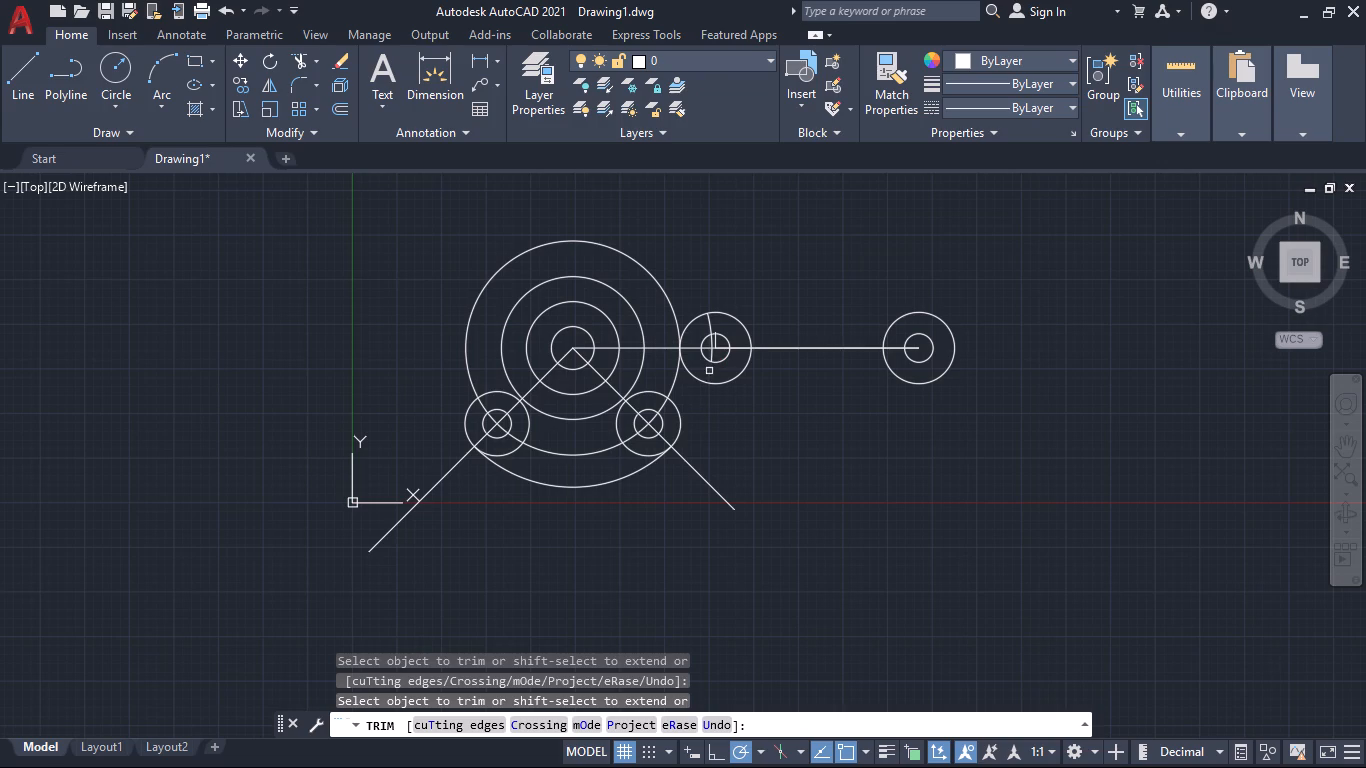
click(710, 323)
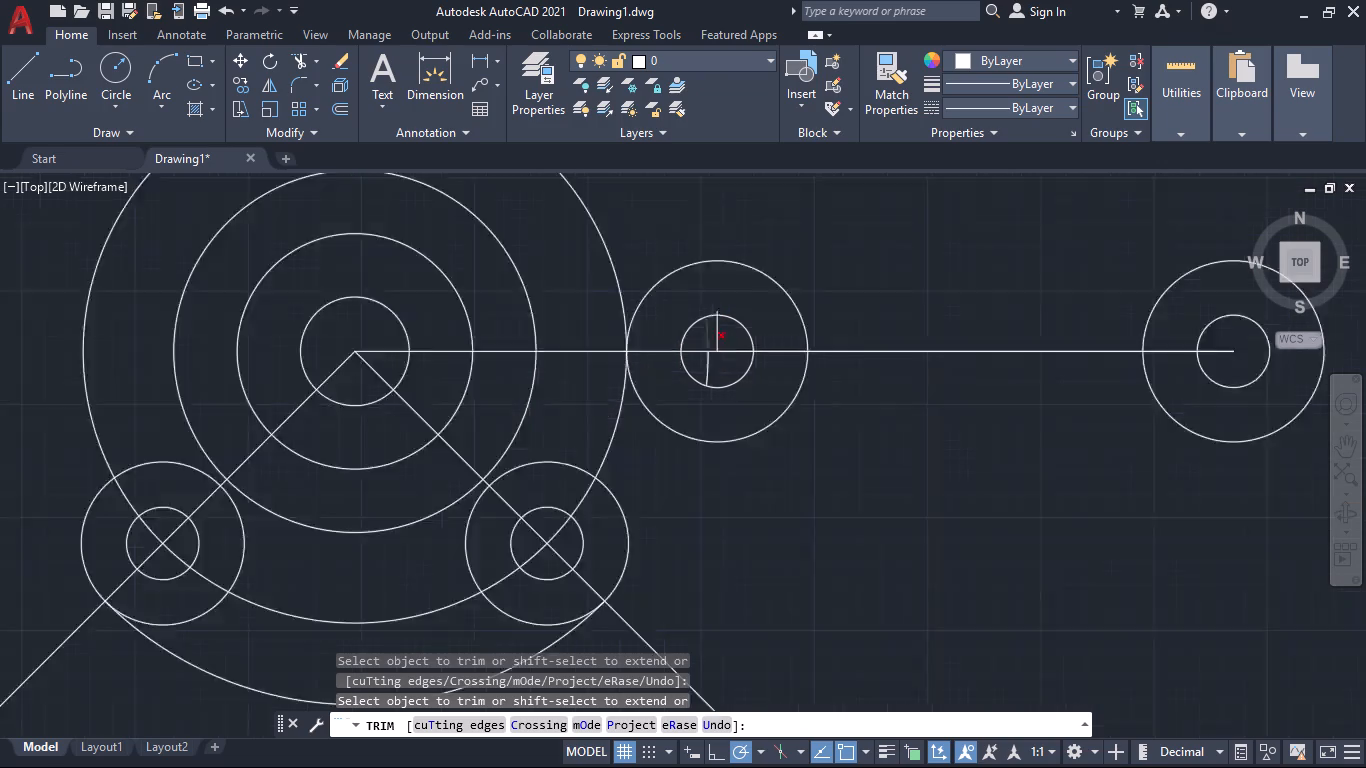
click(657, 340)
click(754, 332)
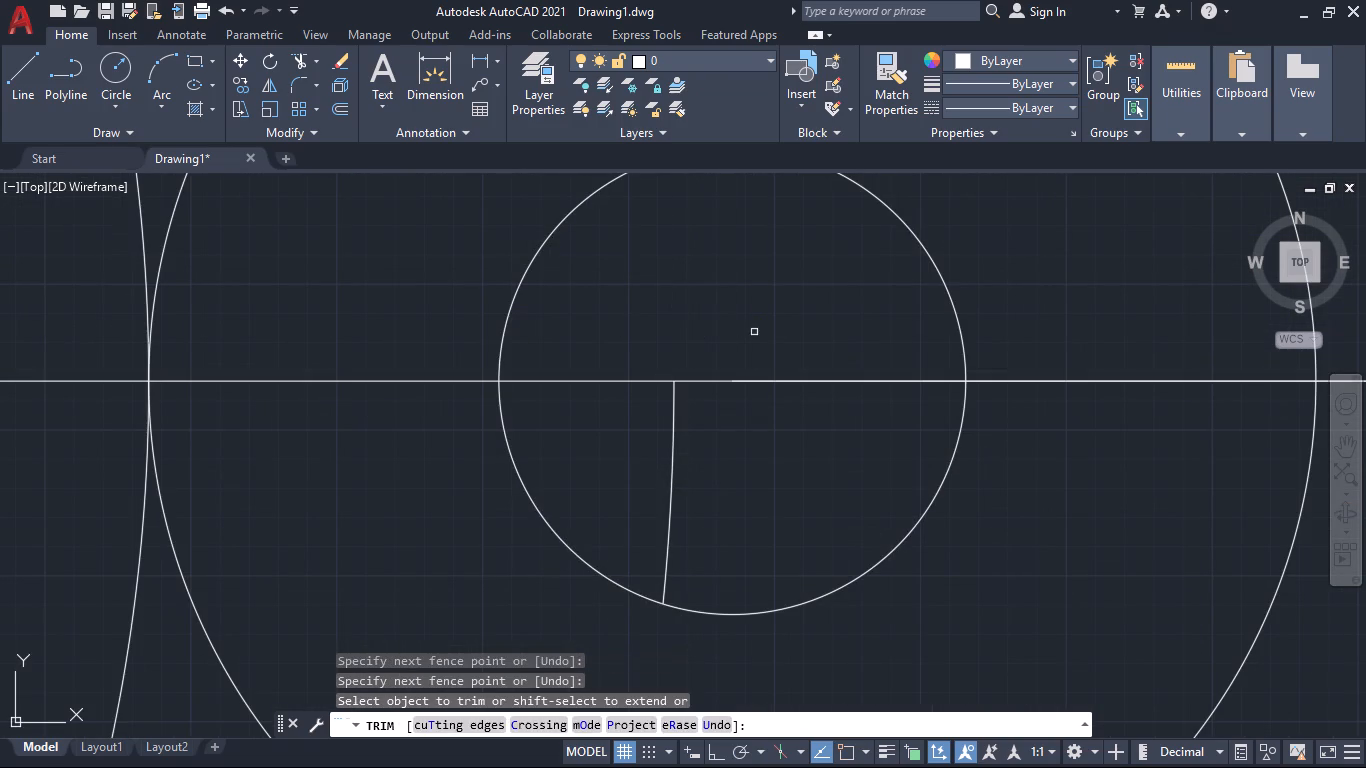
click(600, 496)
click(676, 495)
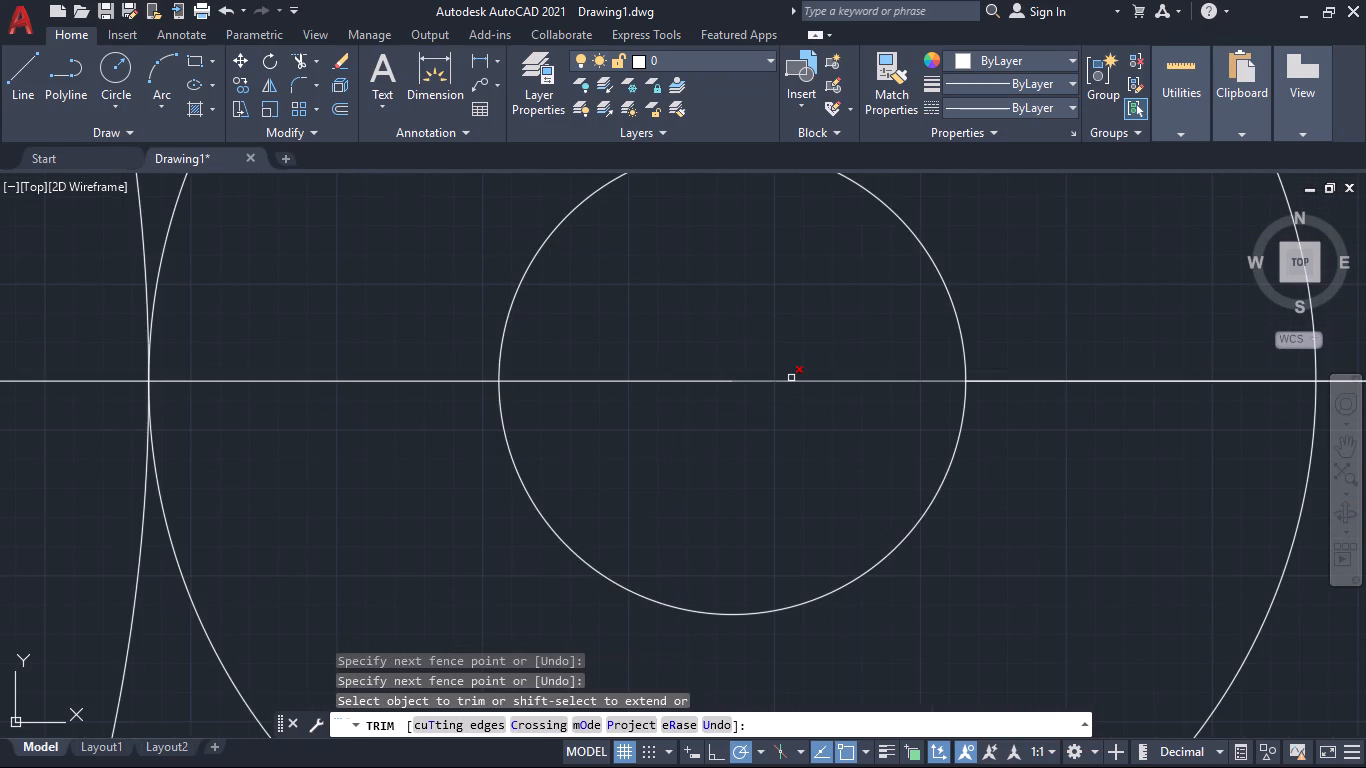
Trim away the duplicate horizontal line segments that overlap the centre line at the middle boss.
click(789, 383)
click(985, 381)
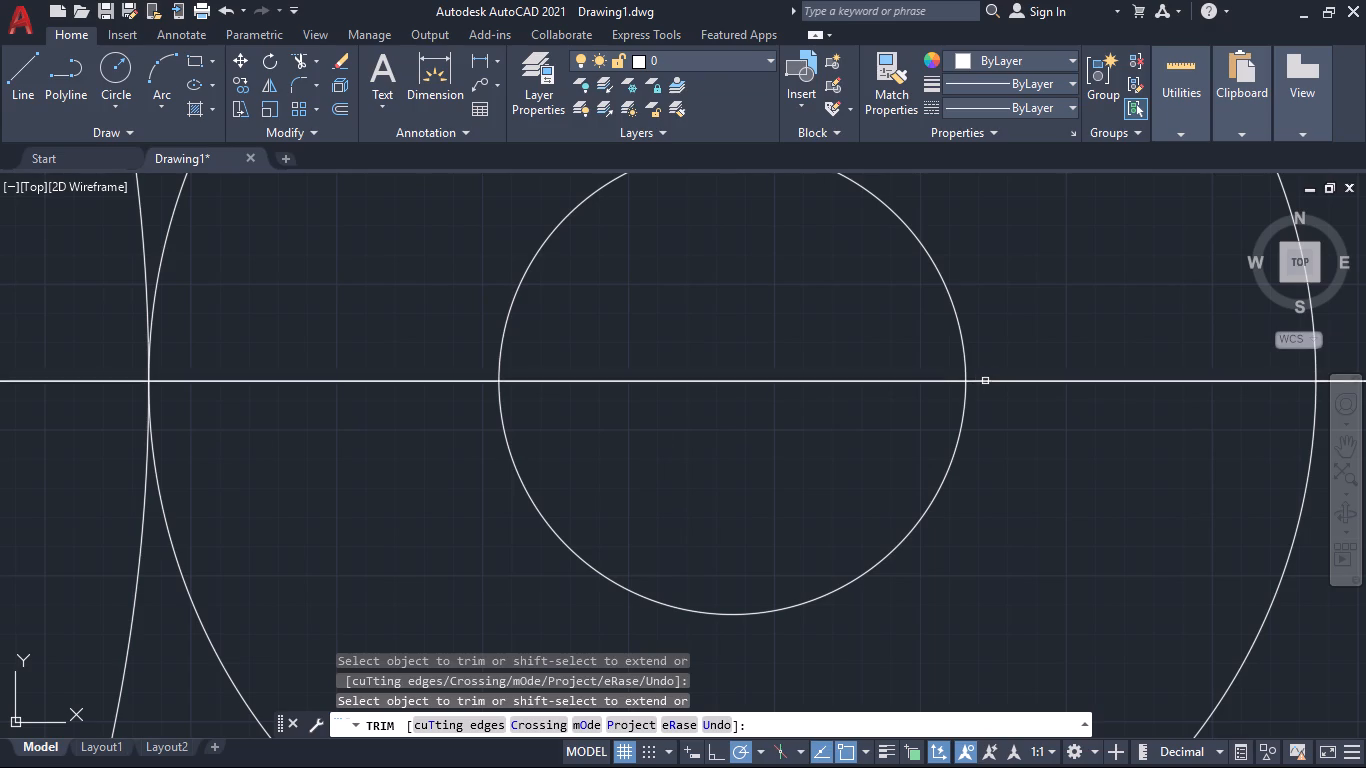
click(1048, 382)
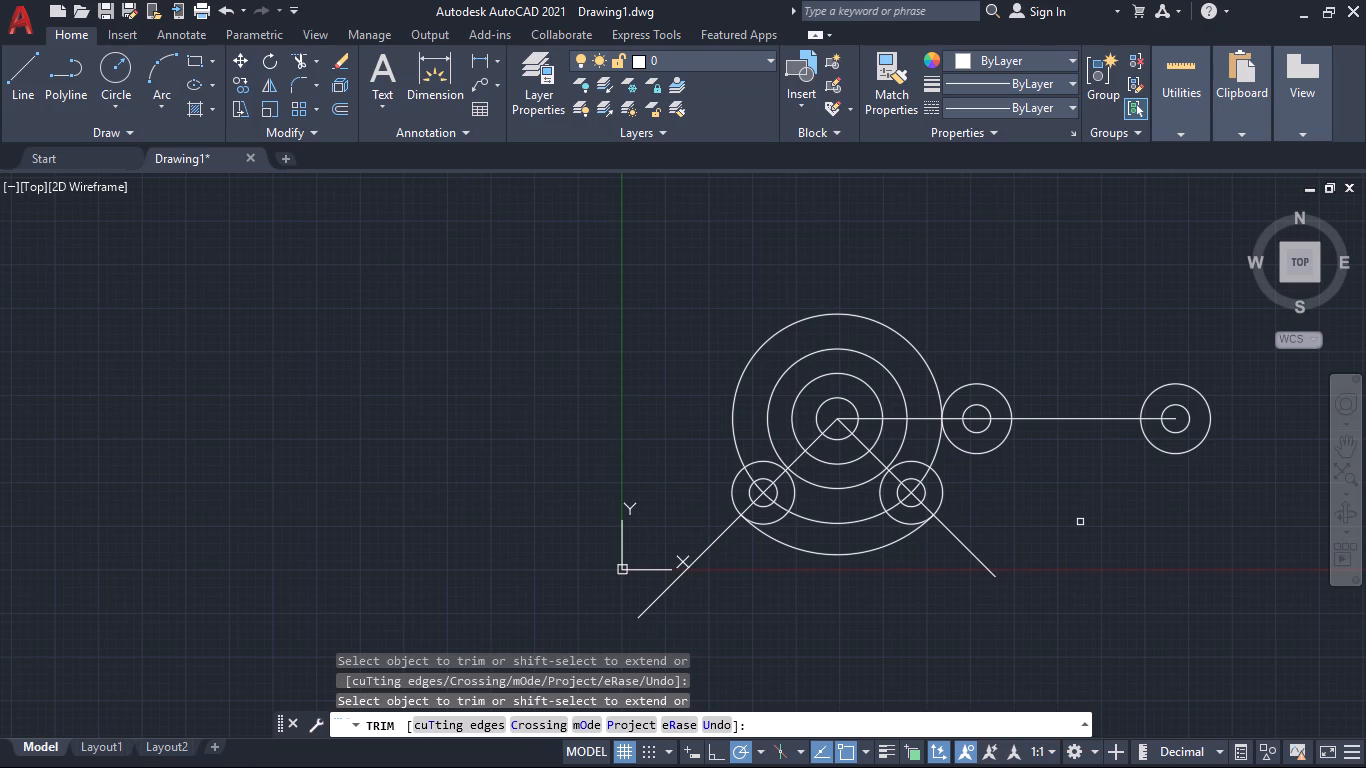
key(Escape)
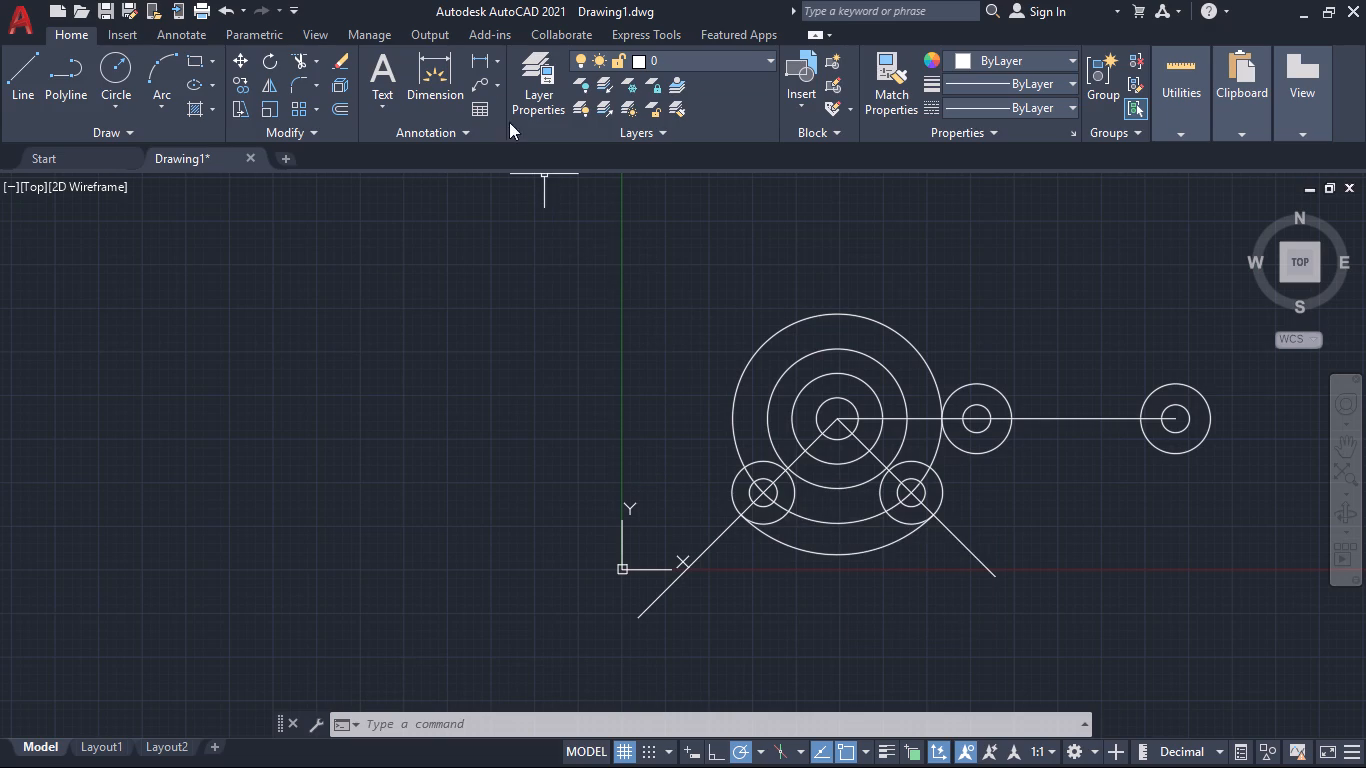
Add an angular dimension between the two slanted centre lines, placing its arc below the lower outline arc.
click(492, 64)
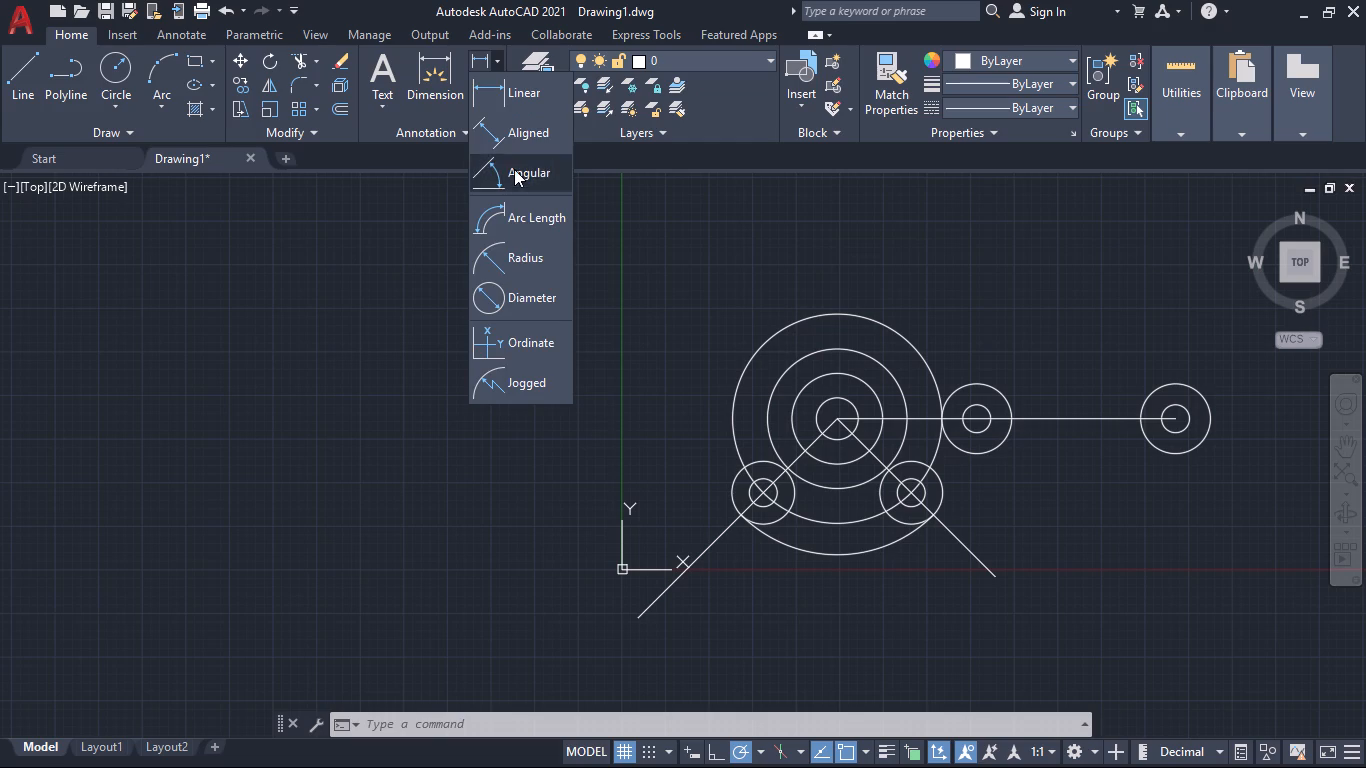
click(516, 177)
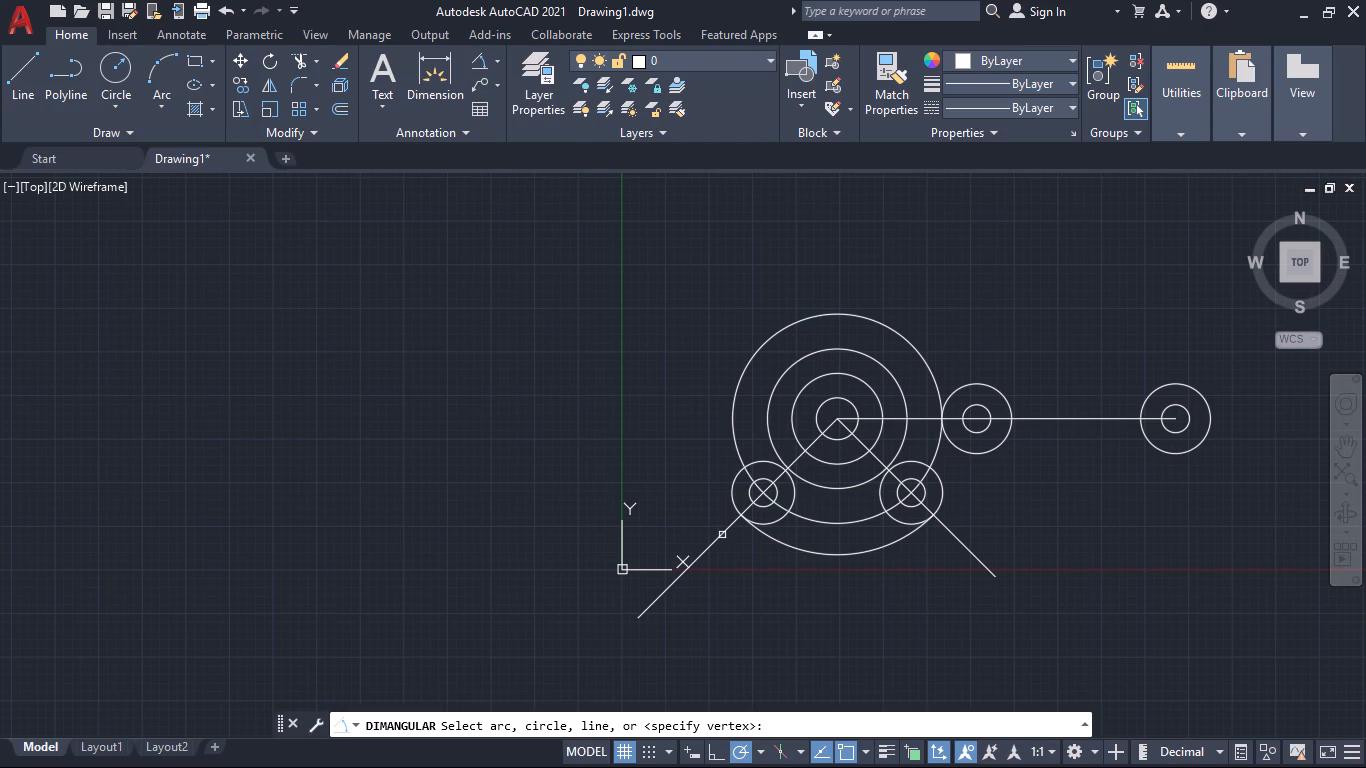
click(722, 535)
click(973, 558)
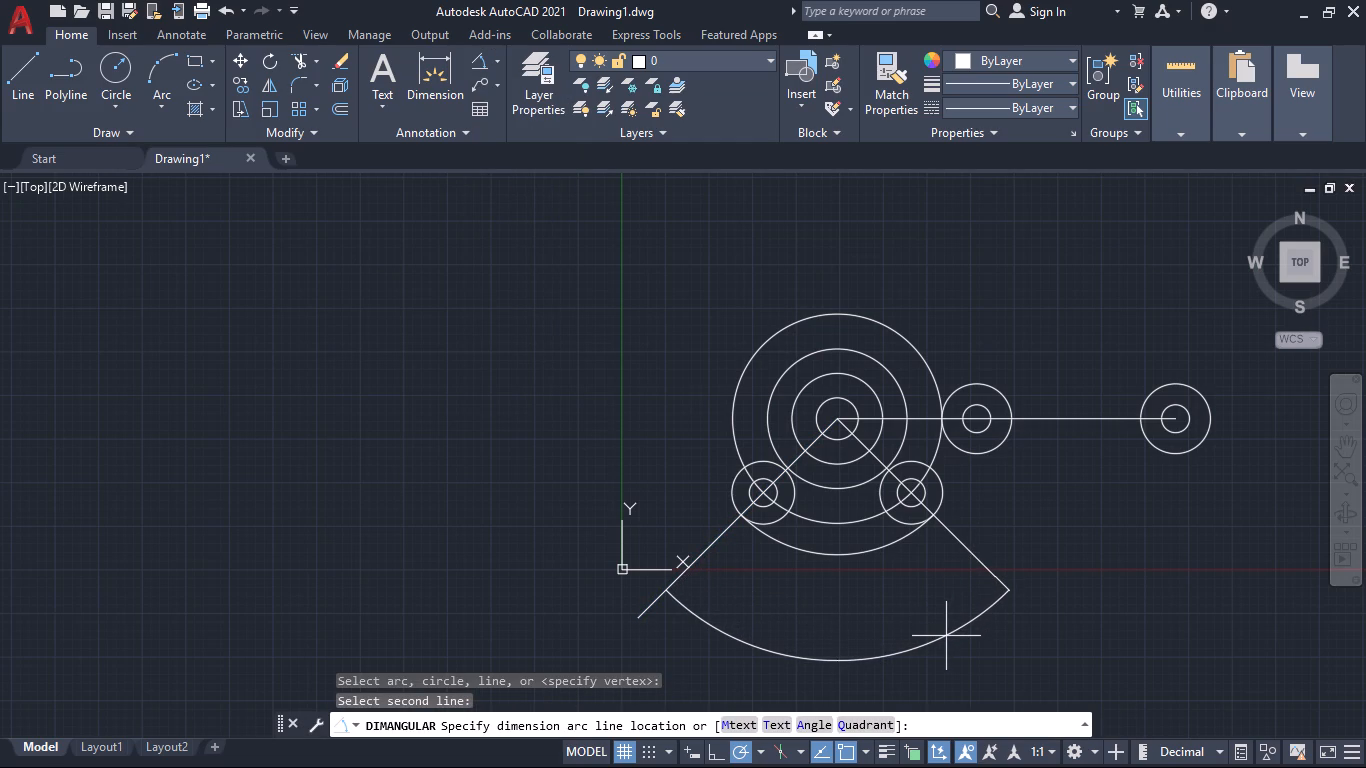
click(946, 636)
Modify the Standard dimension style, setting the arrow size to 1 and the text height to 2.
key(d)
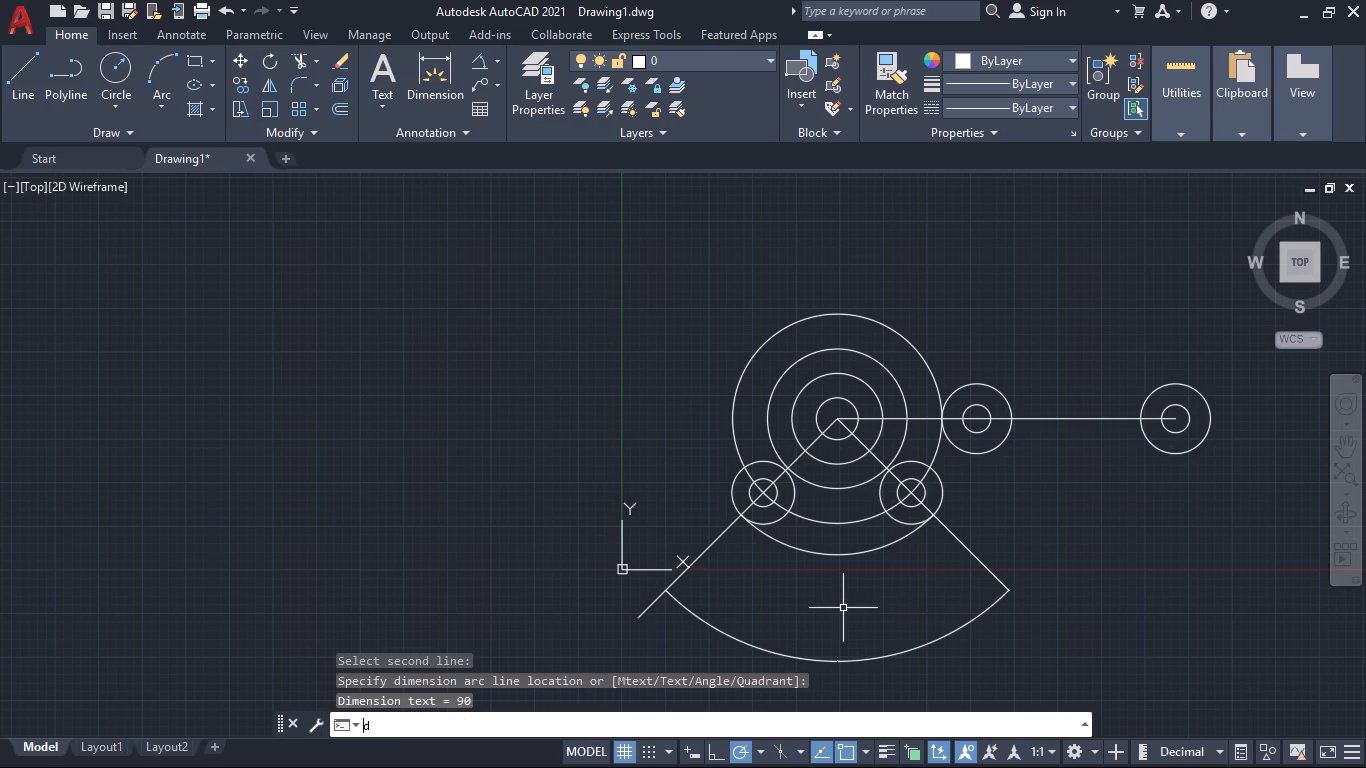
key(Return)
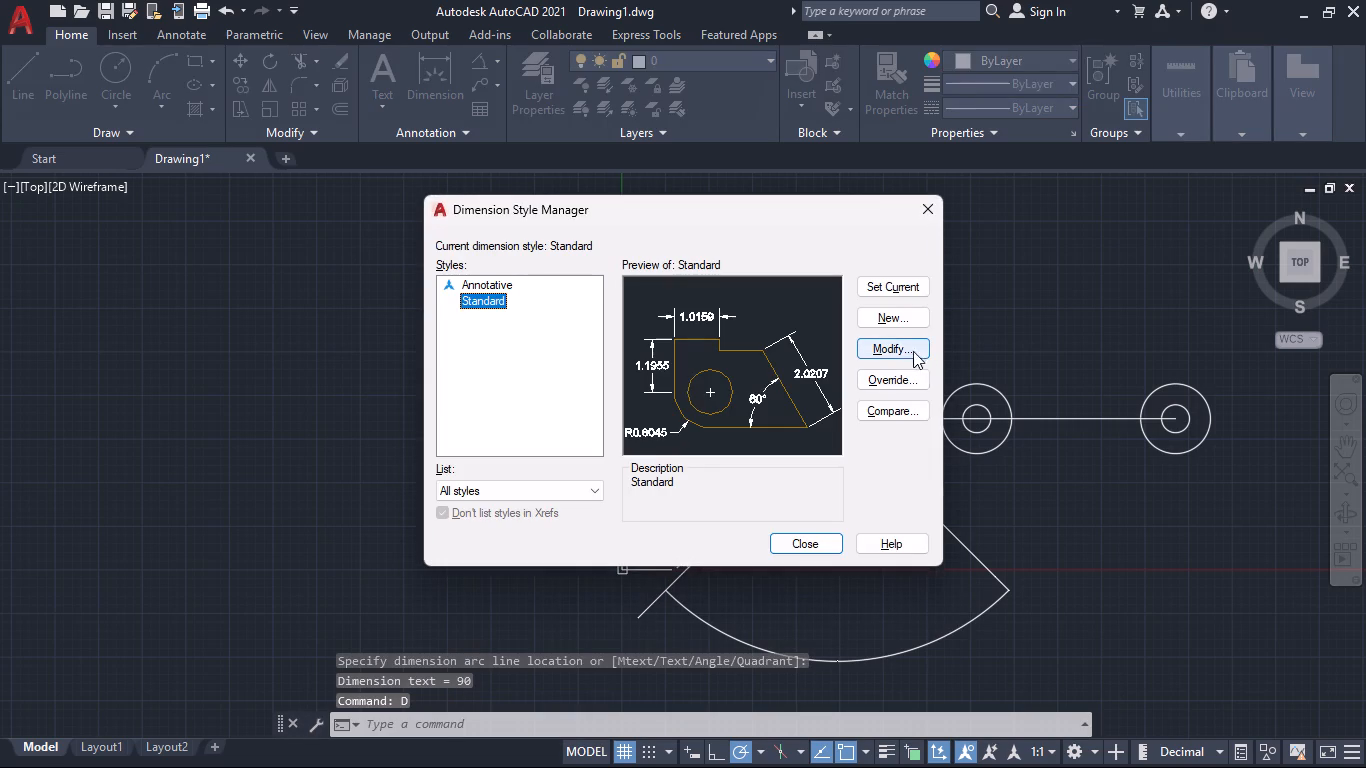
click(900, 347)
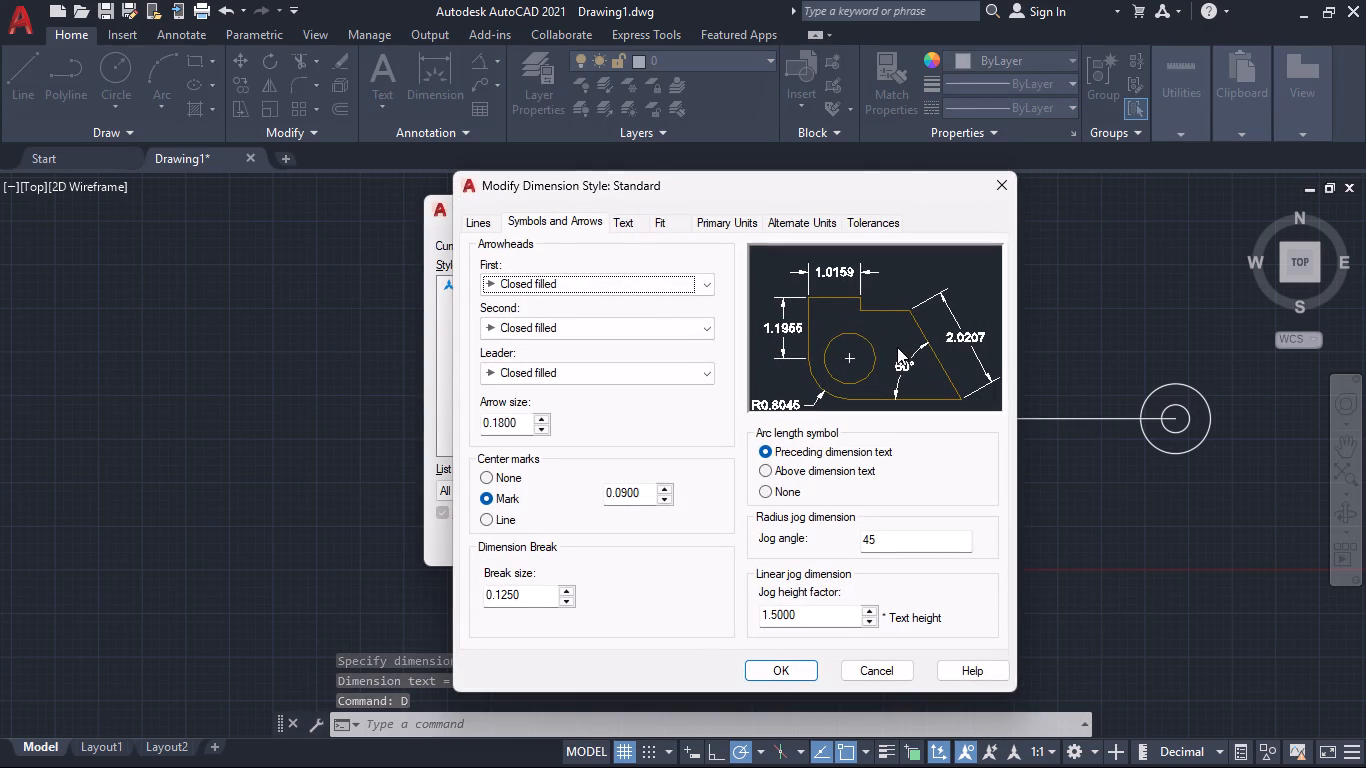
double_click(516, 420)
key(1)
key(Return)
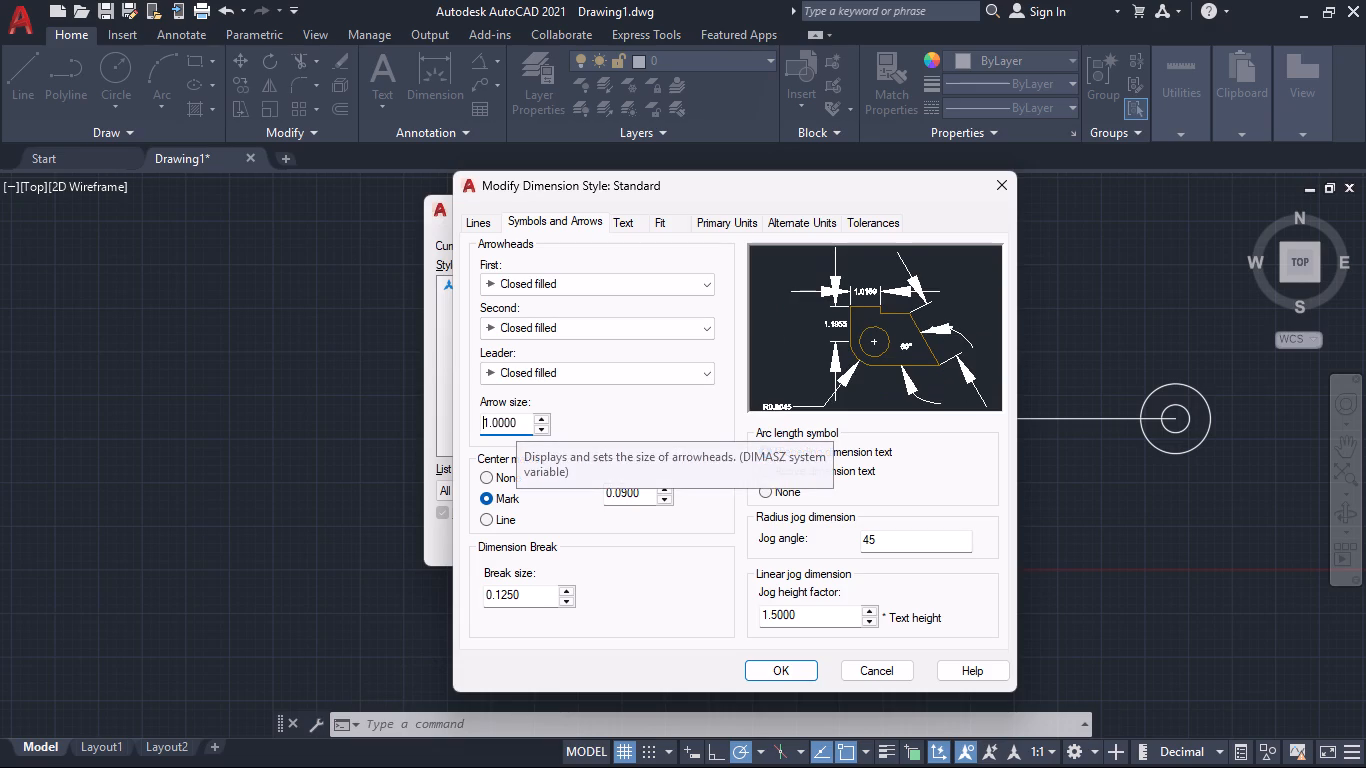
click(628, 221)
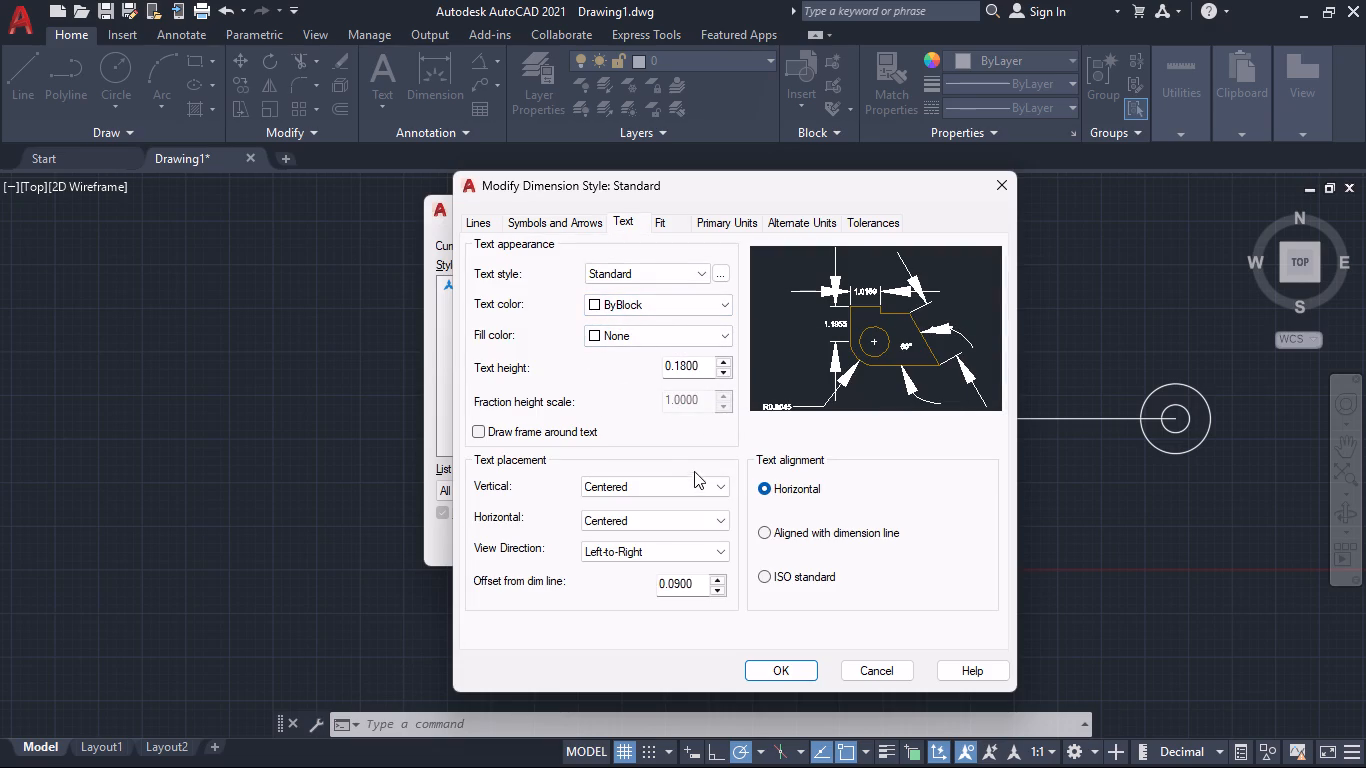
double_click(699, 372)
key(2)
key(Return)
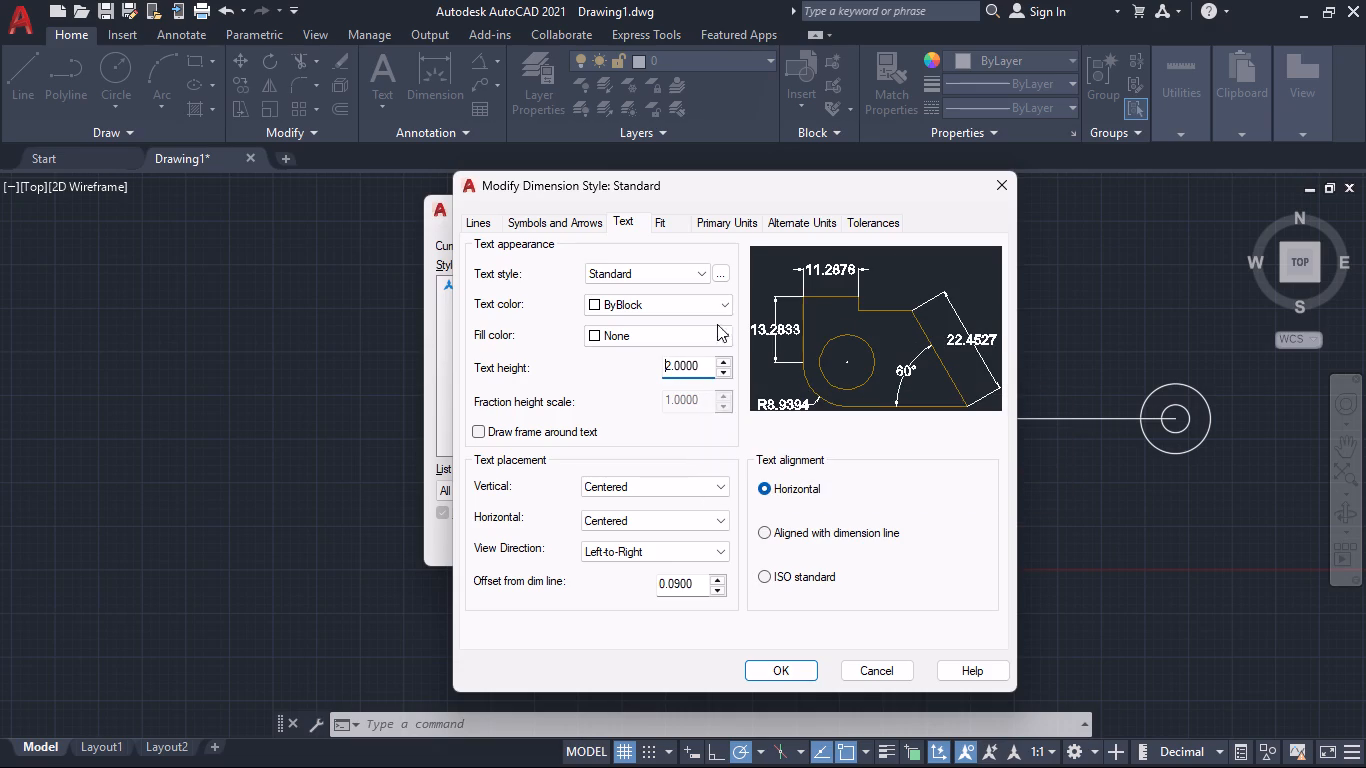
Set the Standard style's linear dimension precision to 0, apply the changes and make the style current.
click(742, 223)
click(641, 300)
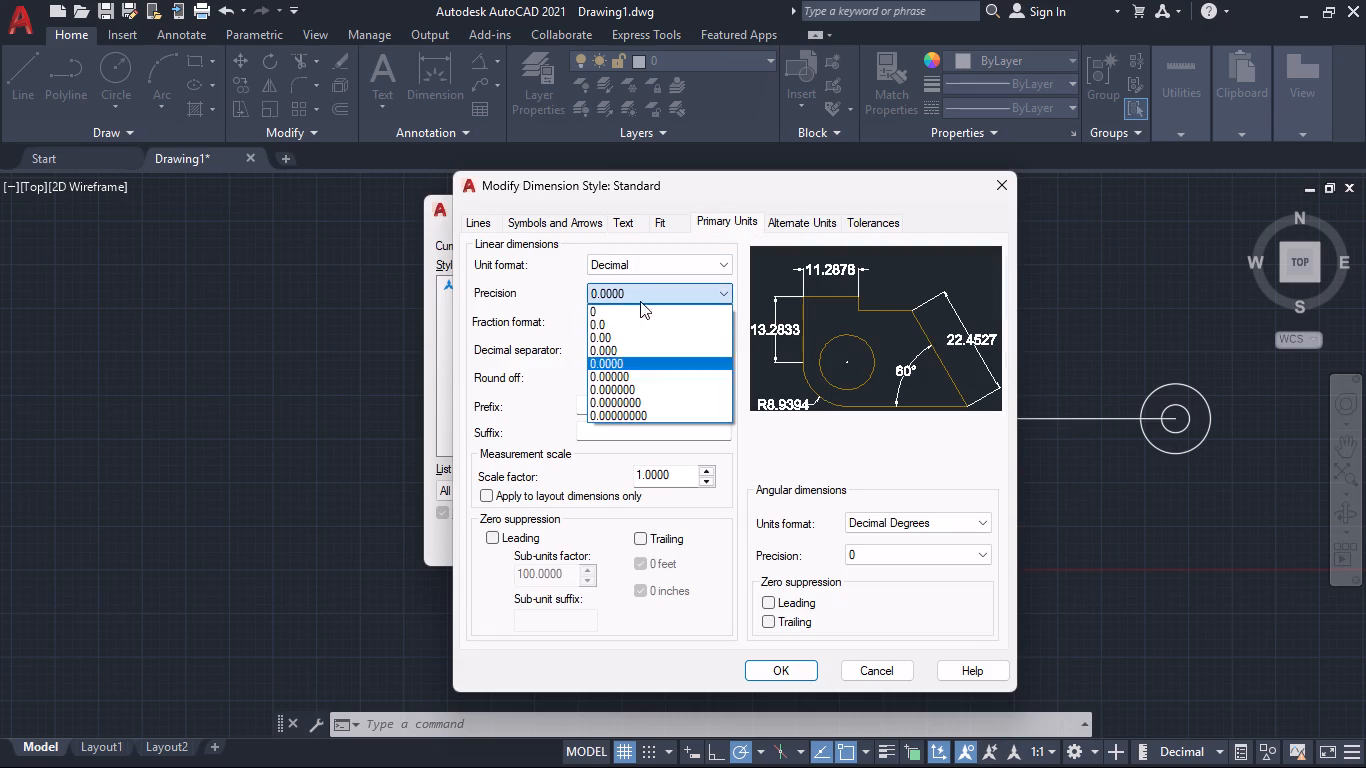
click(623, 317)
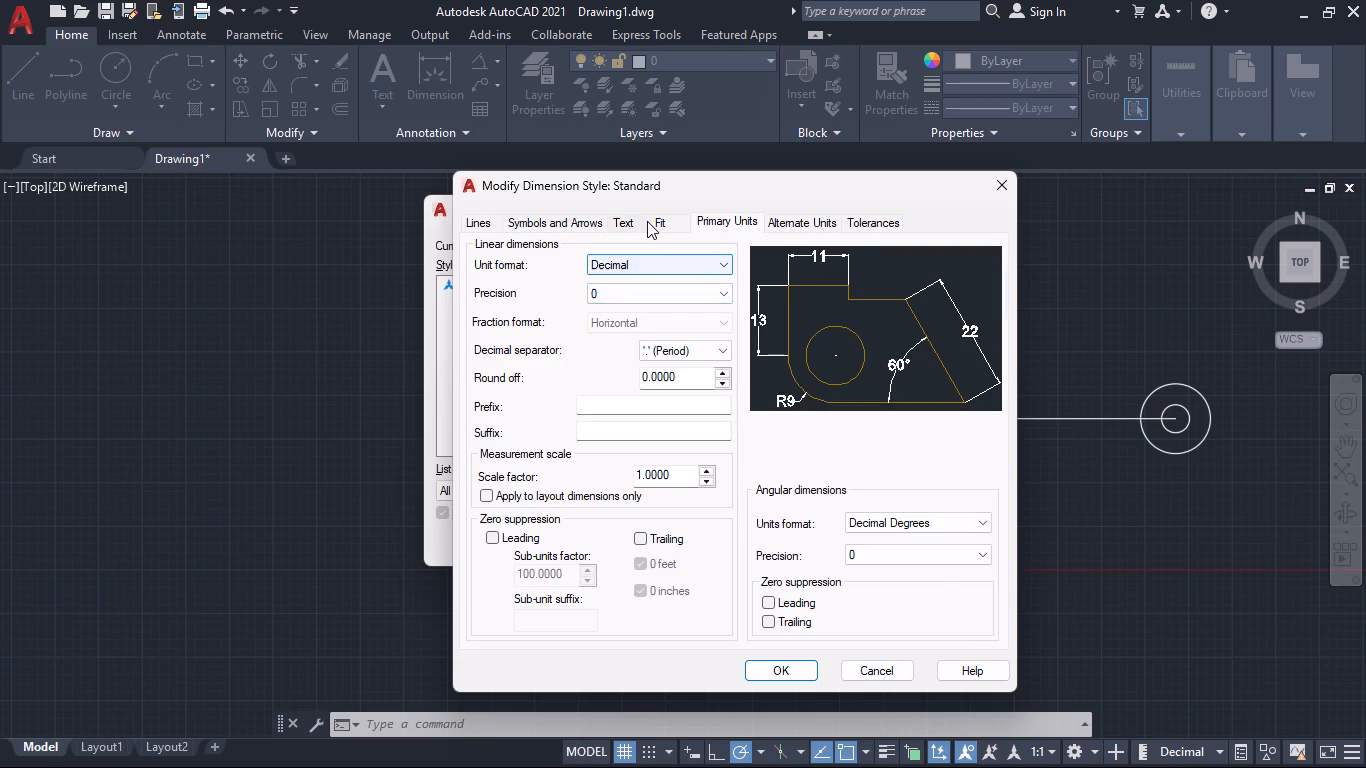
click(647, 221)
click(665, 217)
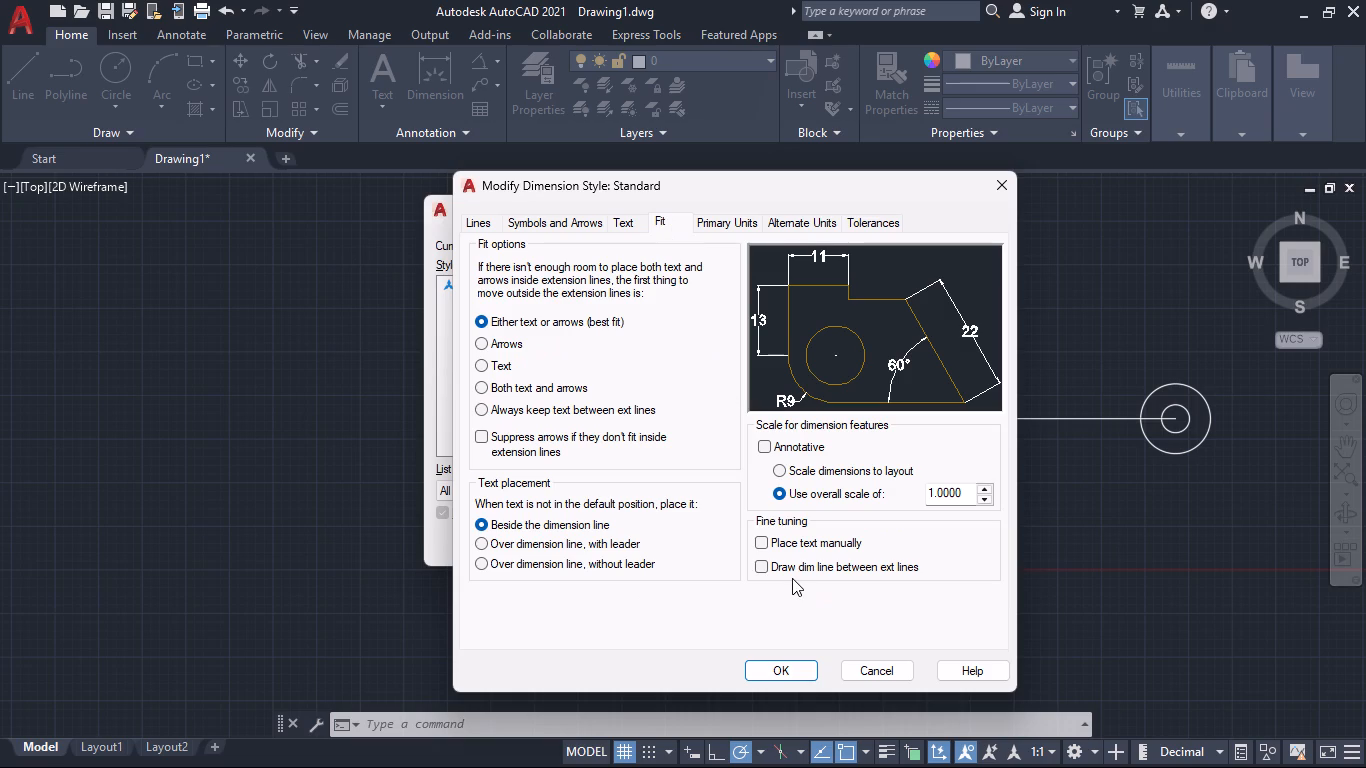
click(775, 675)
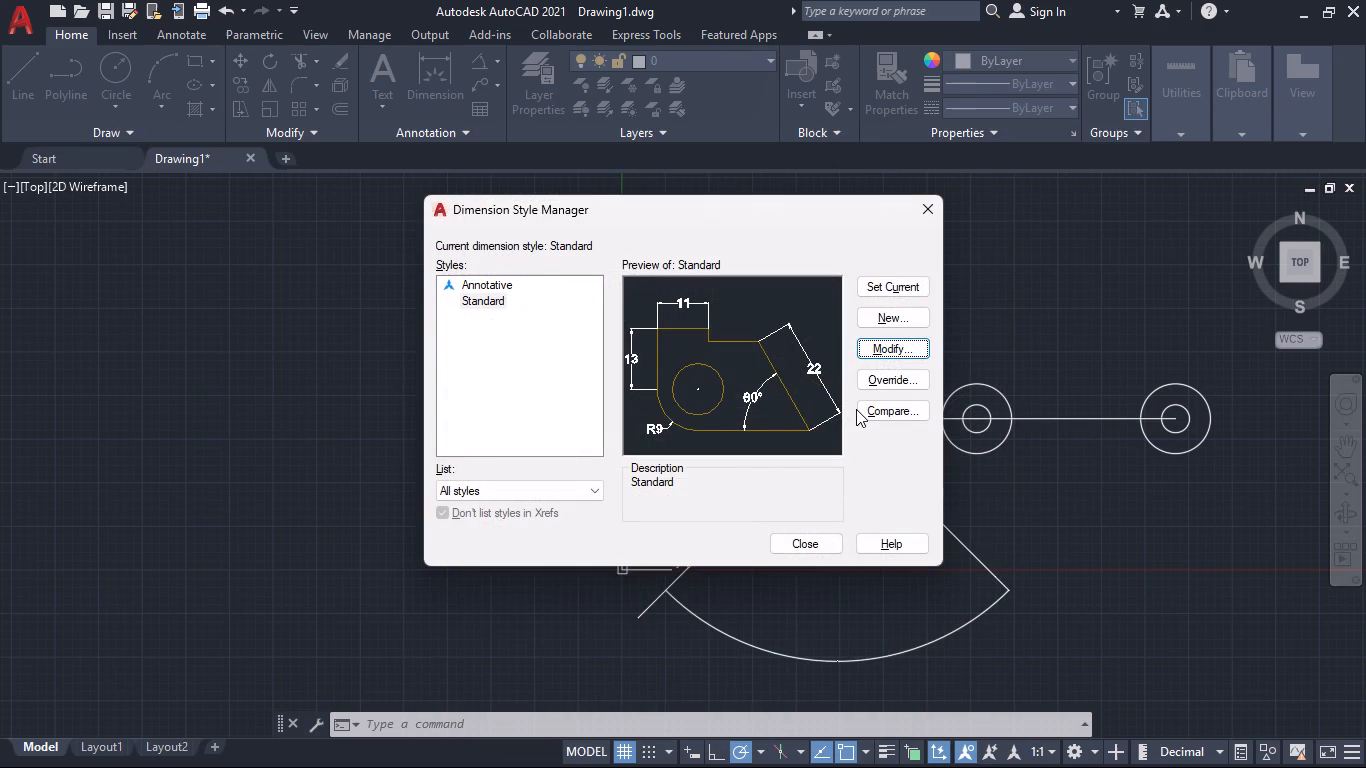
click(880, 289)
click(820, 534)
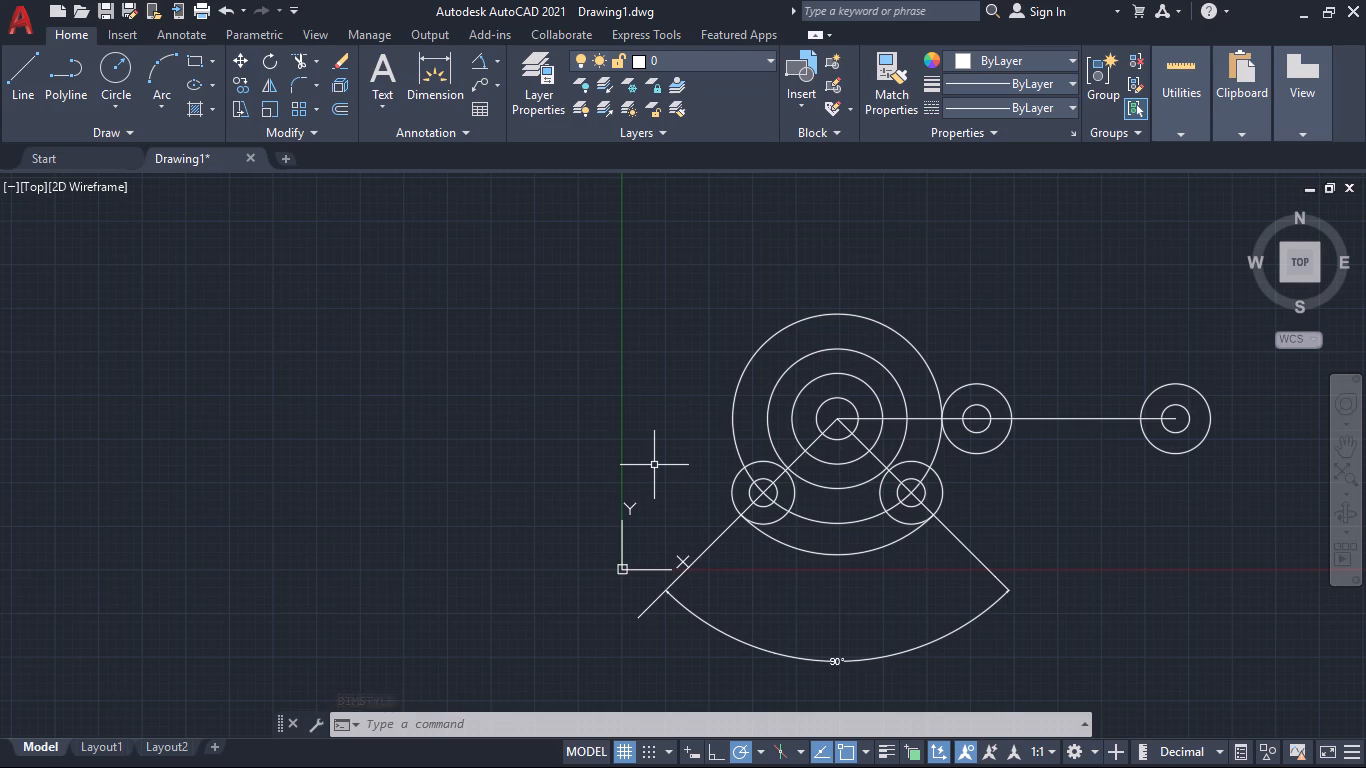
Modify the Standard dimension style again, setting the arrow size to 1.75 and the text height to 2.5.
key(space)
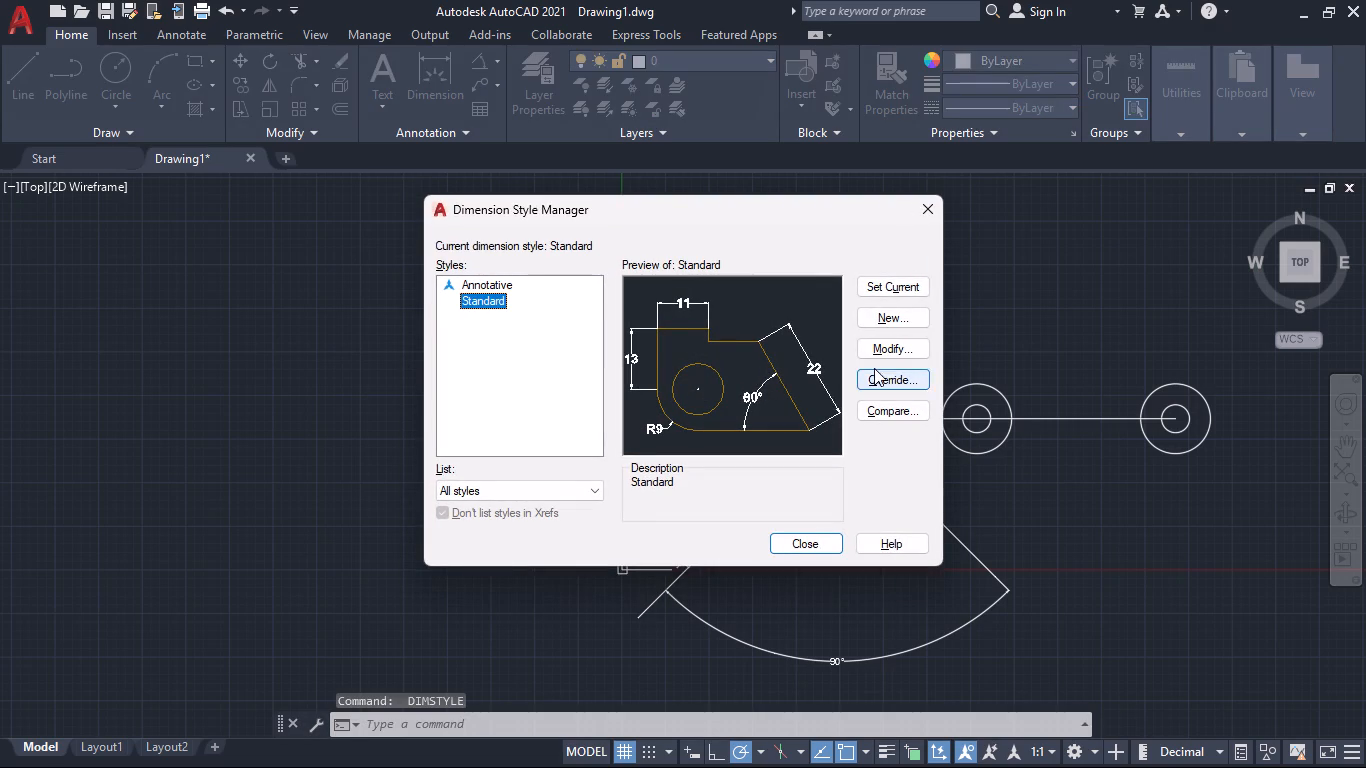
click(889, 346)
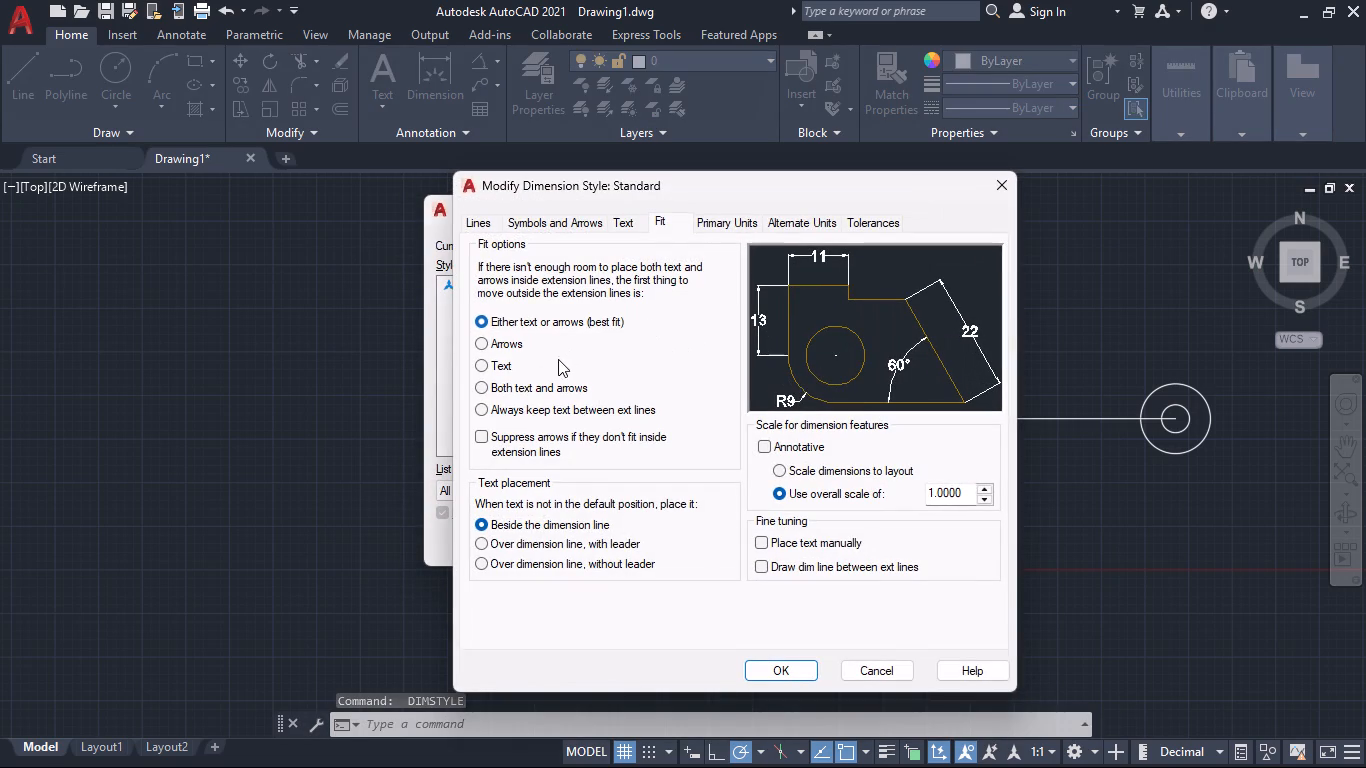
click(564, 223)
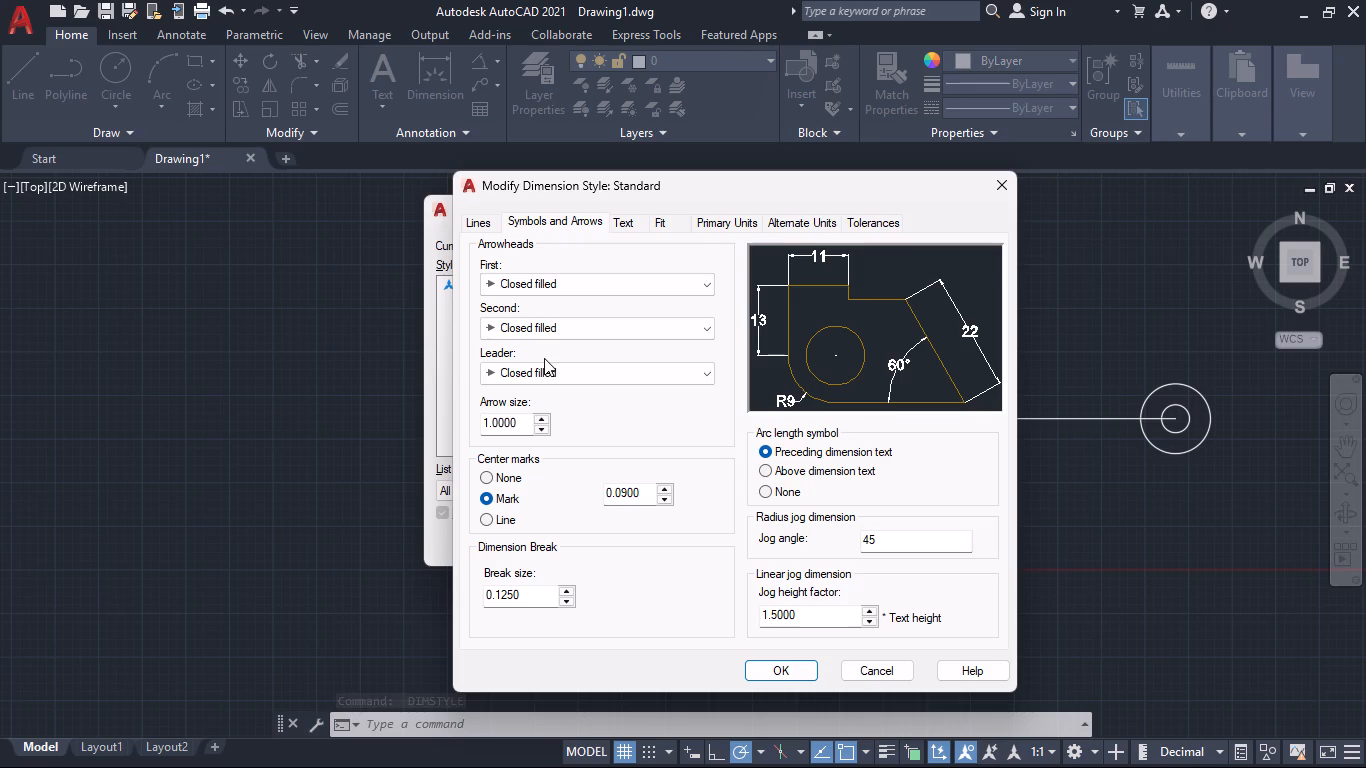
double_click(520, 428)
text(1.75)
key(Return)
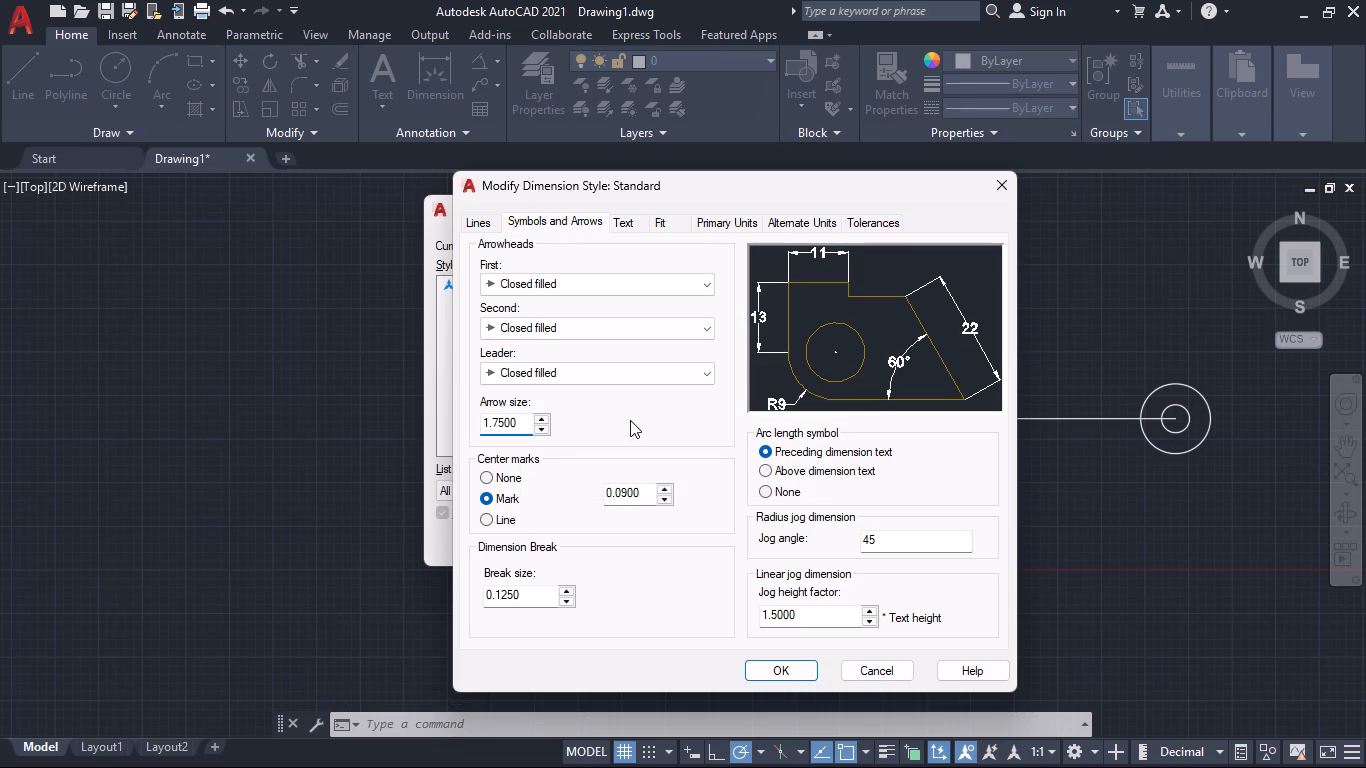
click(667, 223)
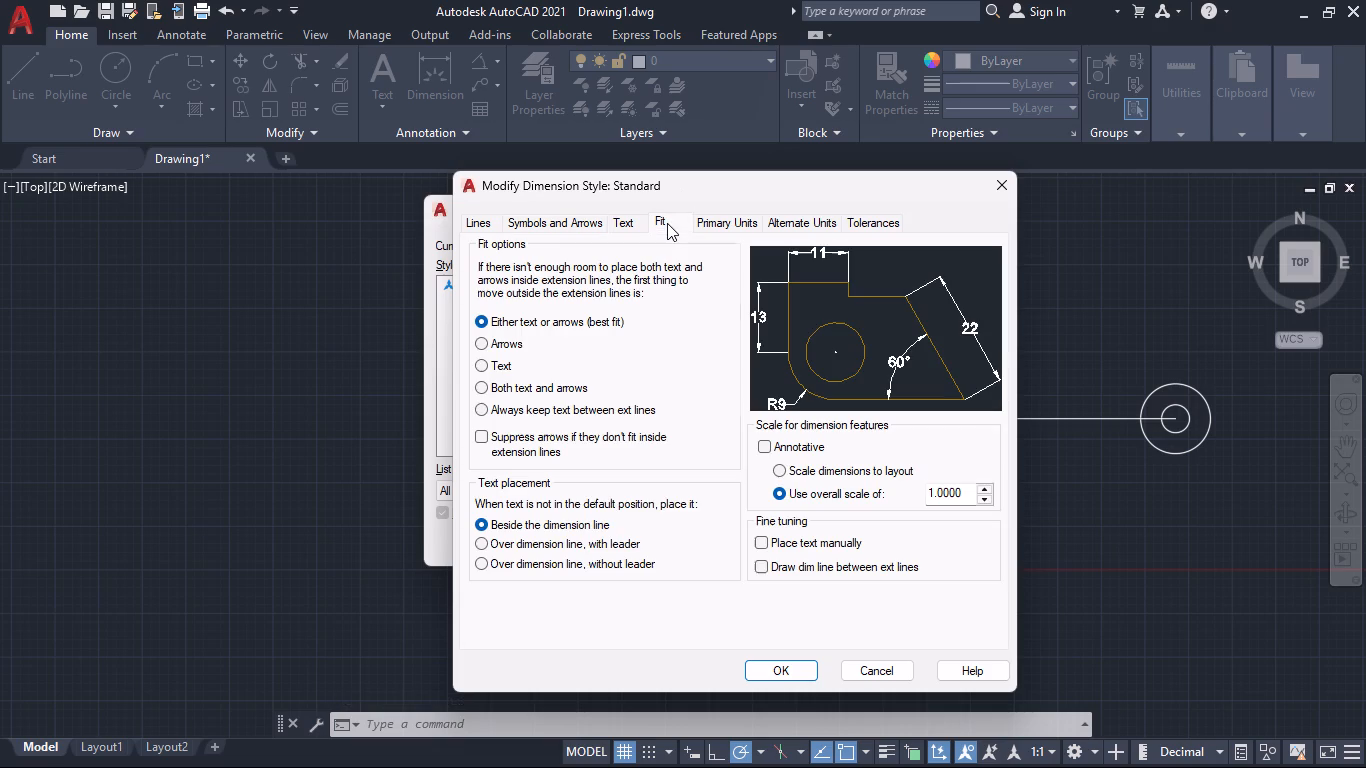
click(636, 227)
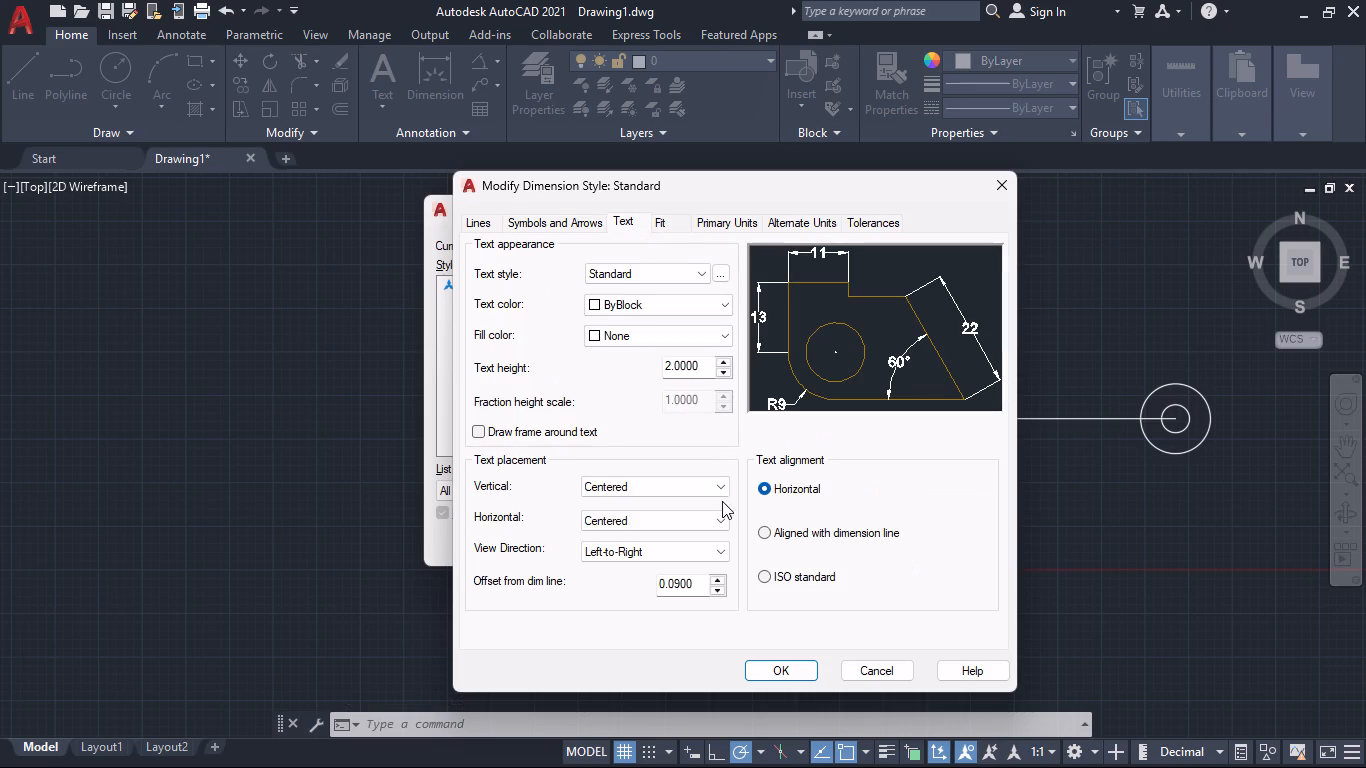
double_click(701, 372)
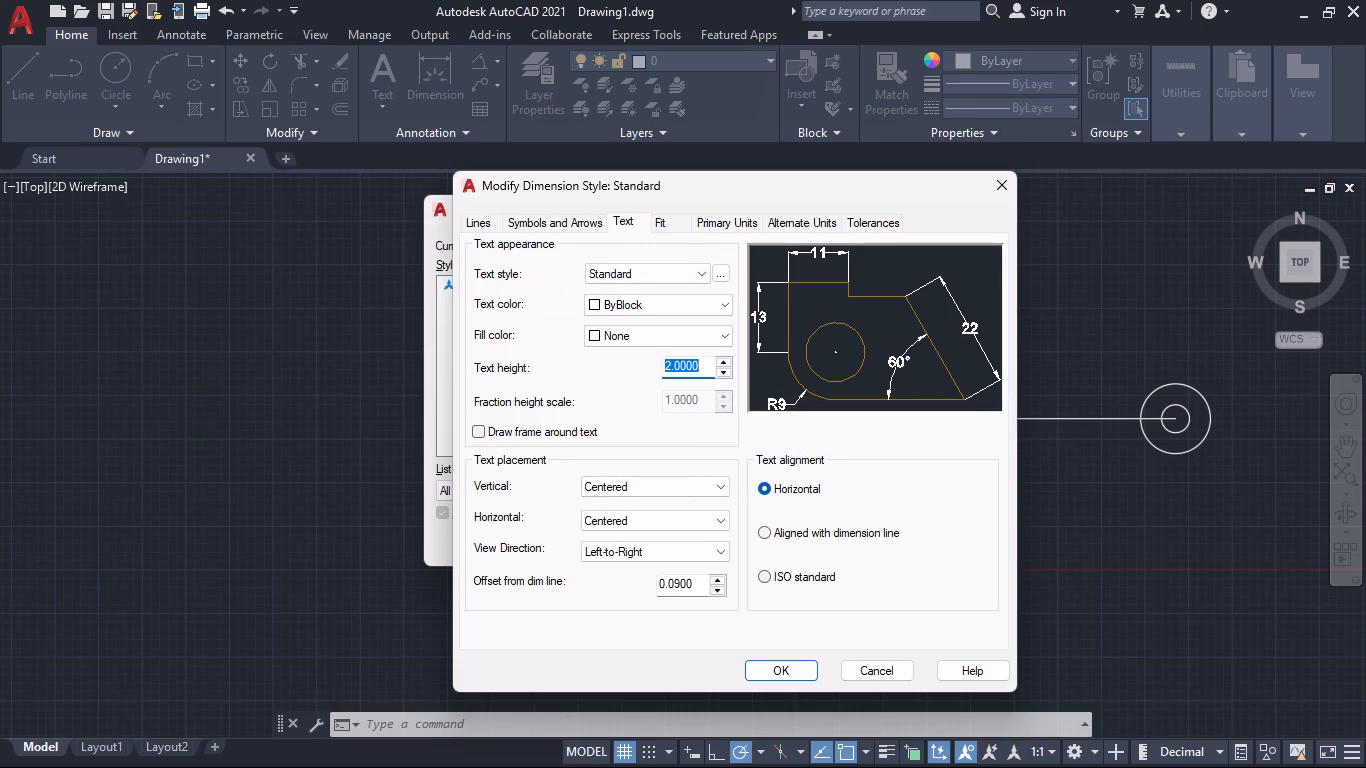
key(1)
key(BackSpace)
text(2.5)
key(Return)
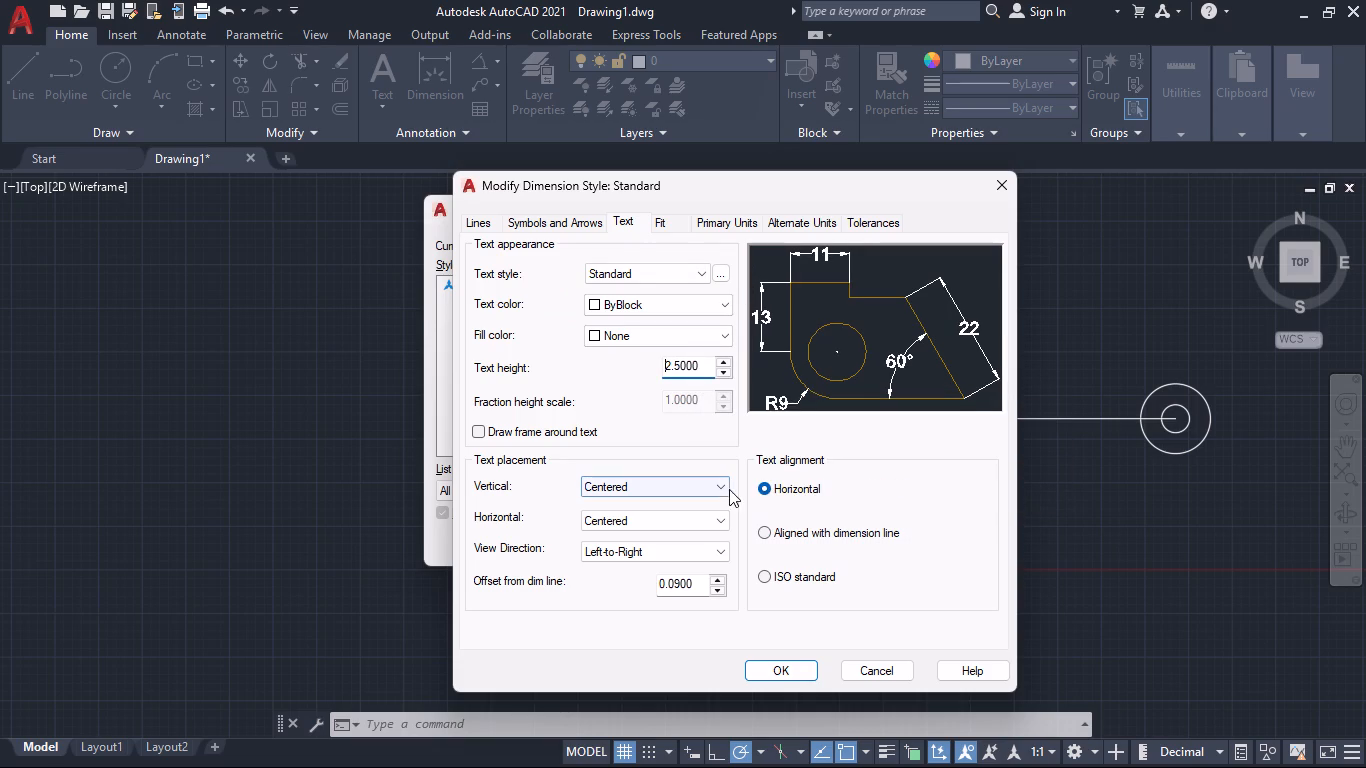
click(783, 665)
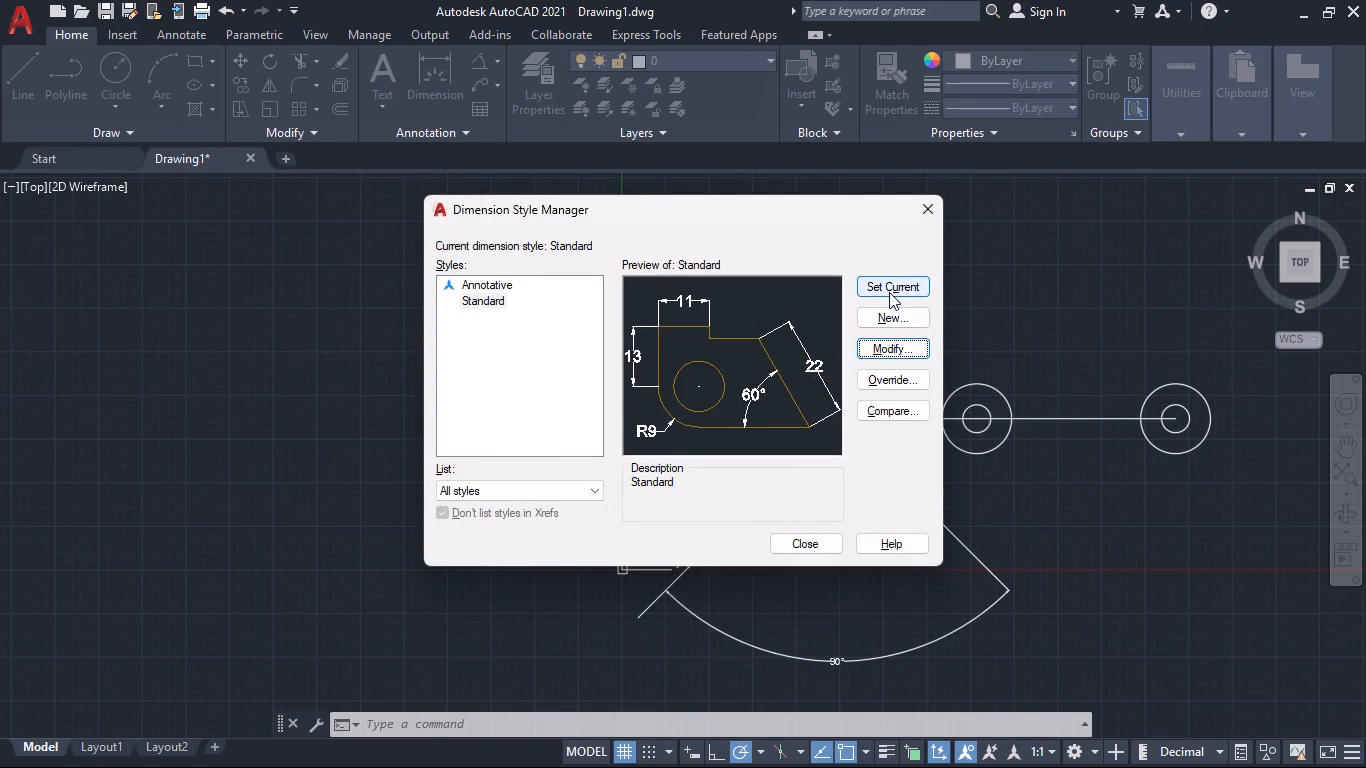
Make the Standard dimension style current and finish managing the dimension styles.
click(889, 292)
click(805, 545)
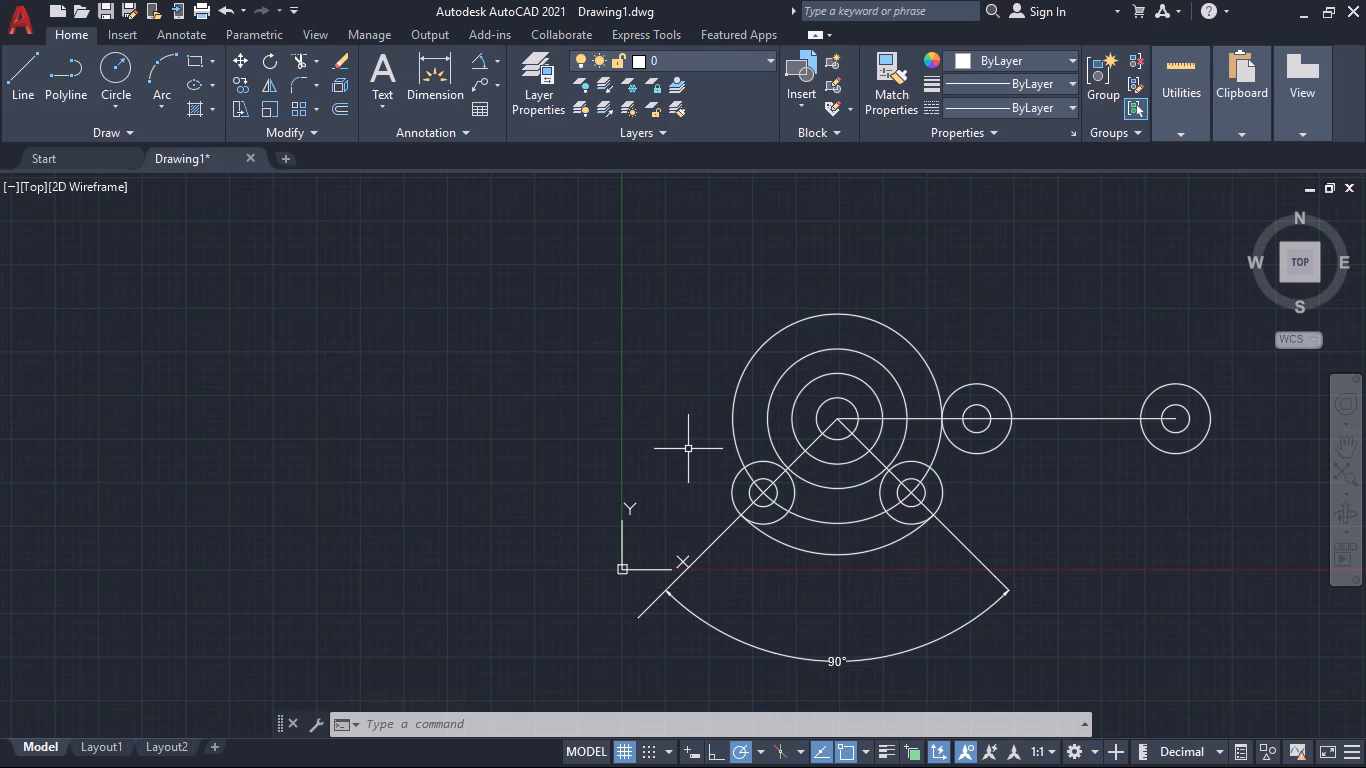
click(712, 443)
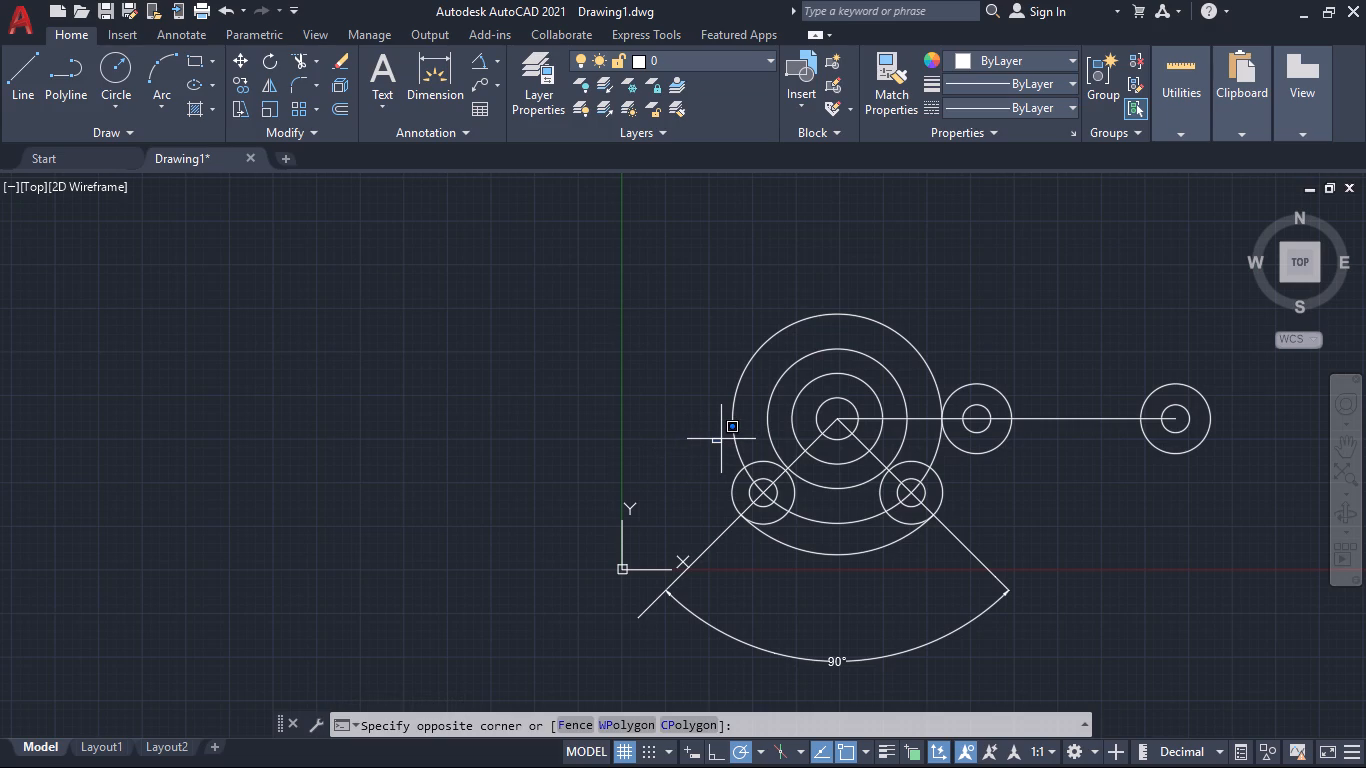
click(690, 438)
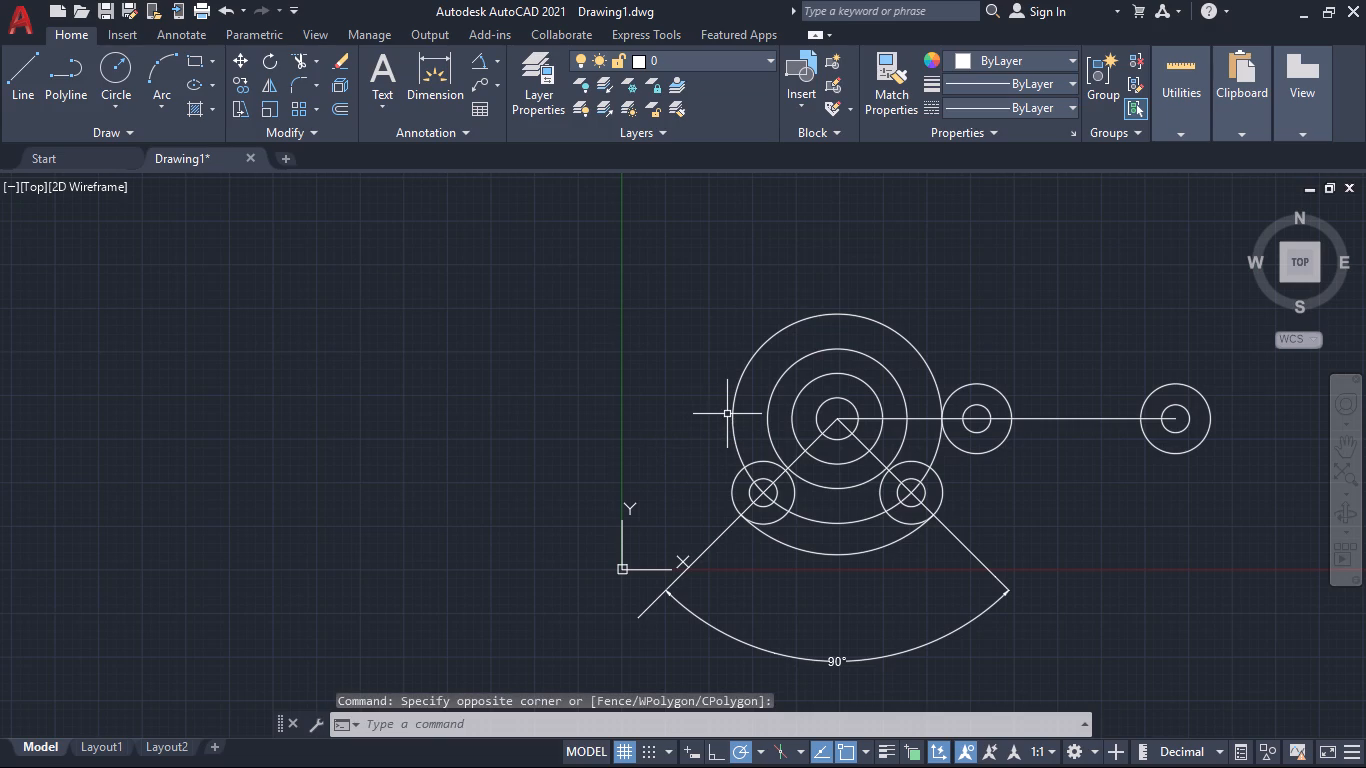
Trim away the upper part of the largest circle, from the lower-left boss circle over to the horizontal centre line.
text(tr)
key(Return)
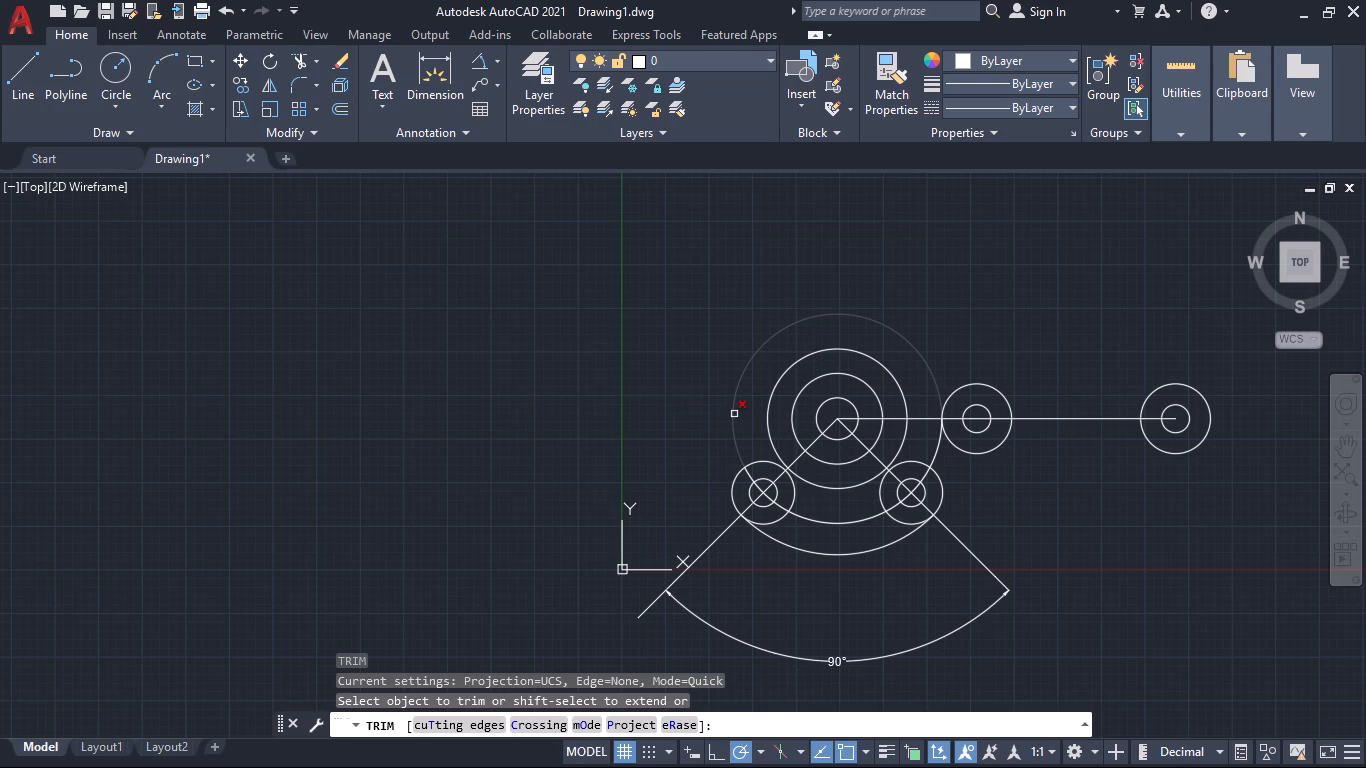
click(734, 414)
key(Escape)
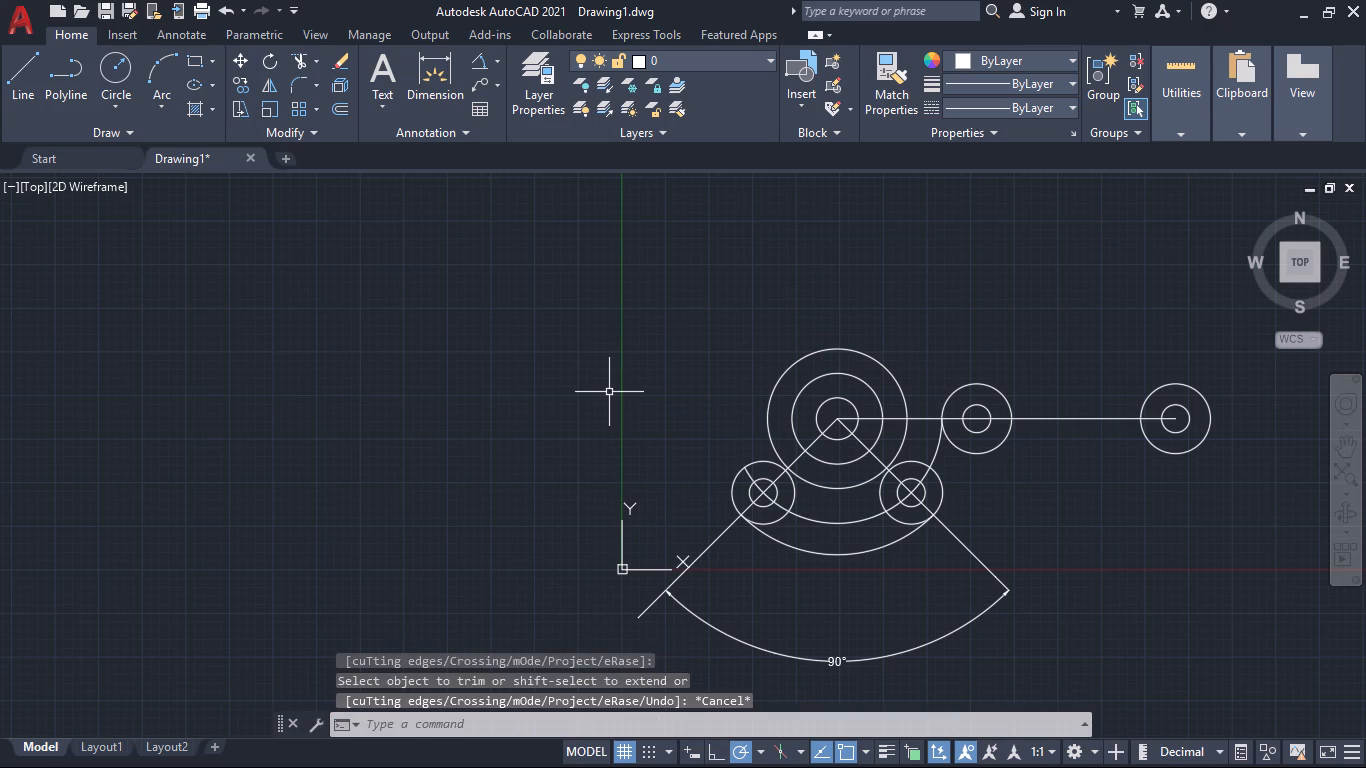
Draw a line tangent to the undersides of the two outer circles on the horizontal arm.
key(l)
key(Return)
text(ta)
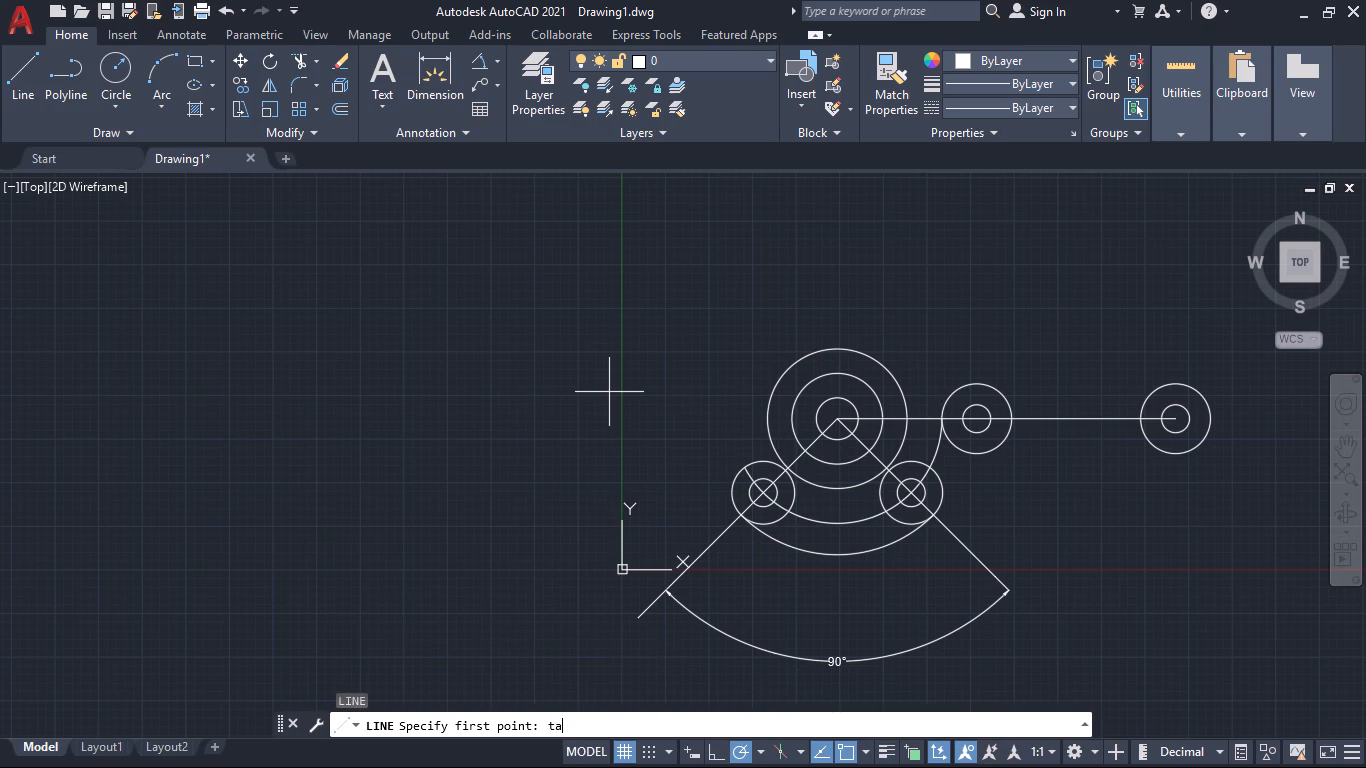
key(n)
key(Return)
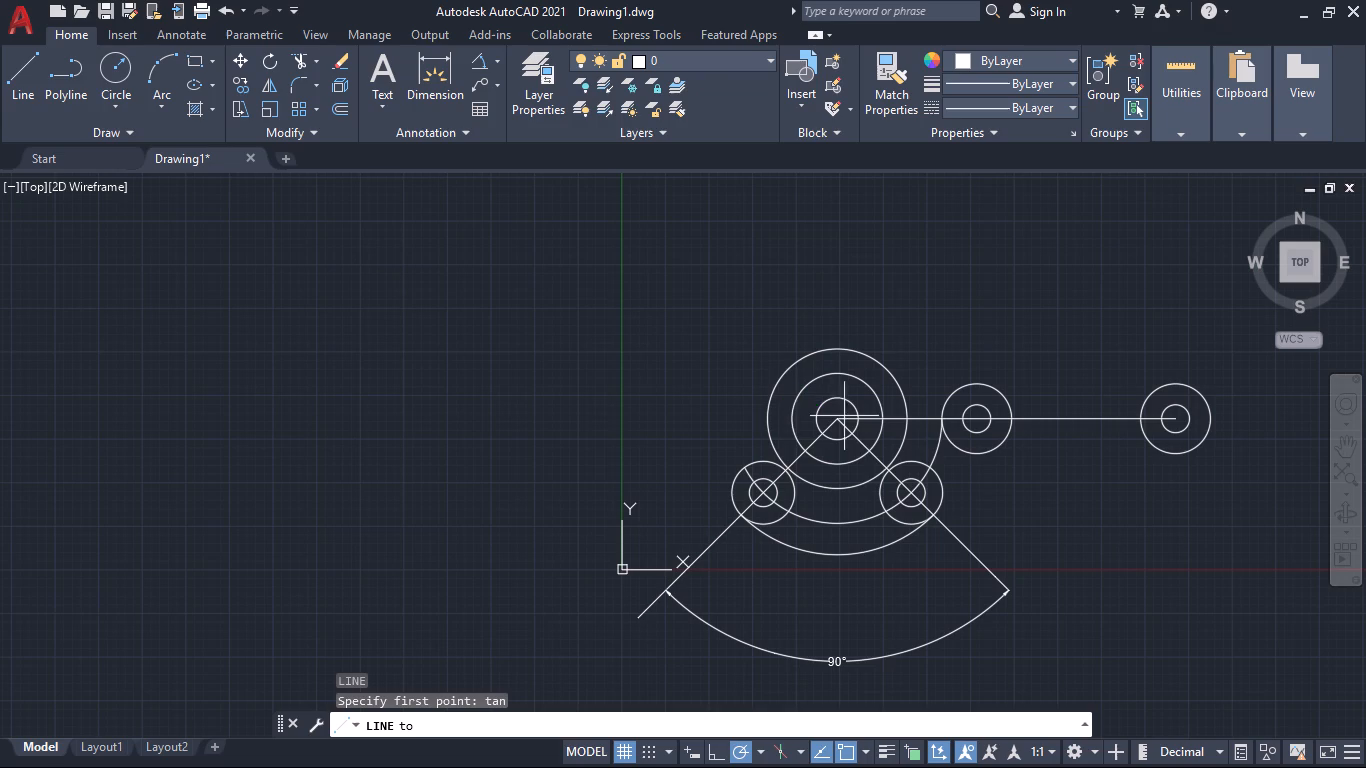
click(976, 454)
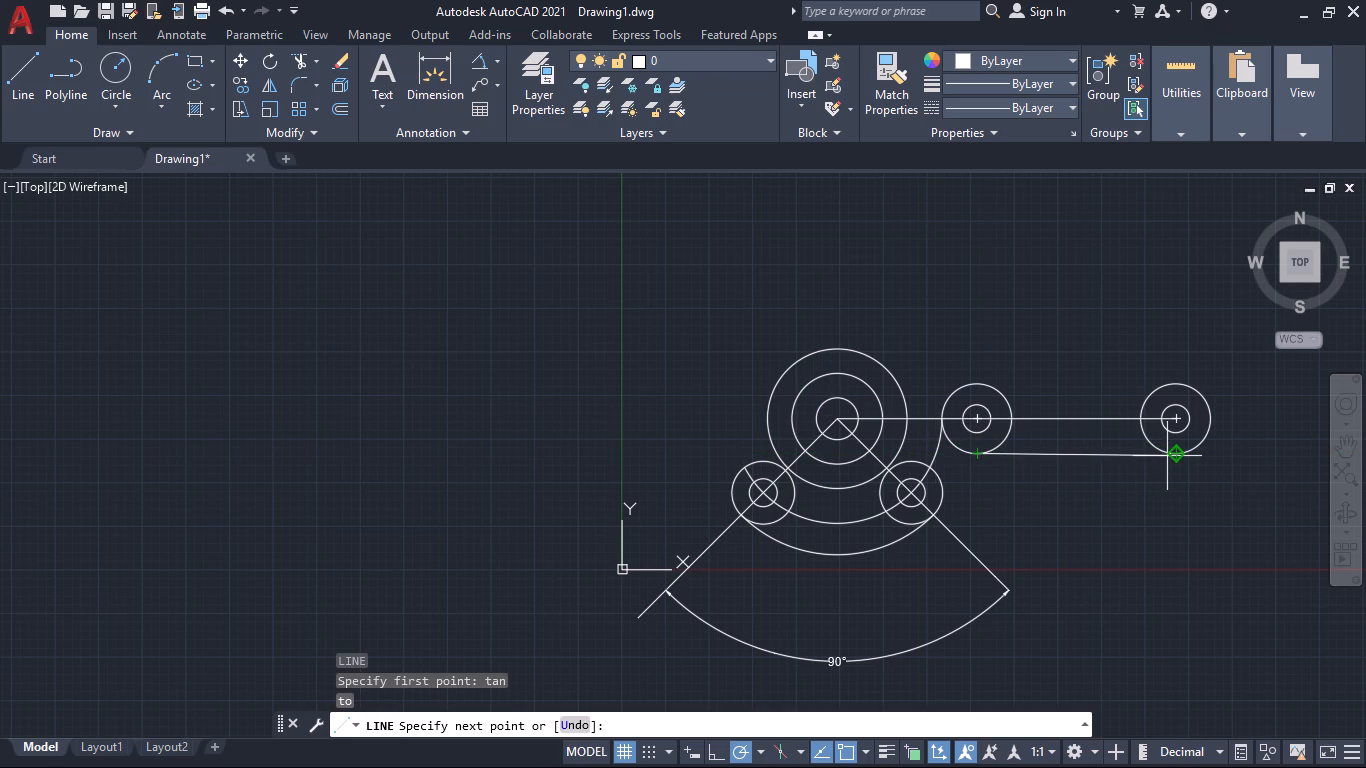
text(tan)
key(Return)
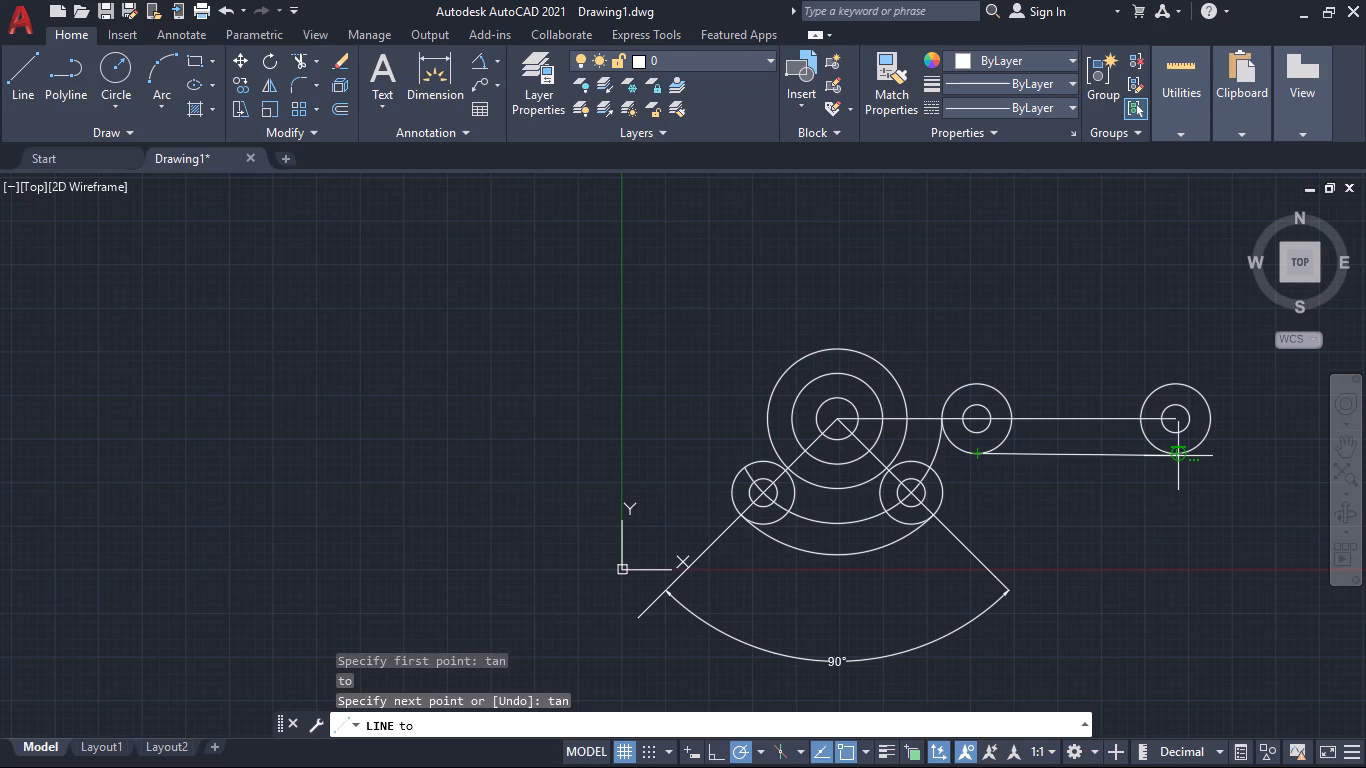
click(1178, 456)
key(space)
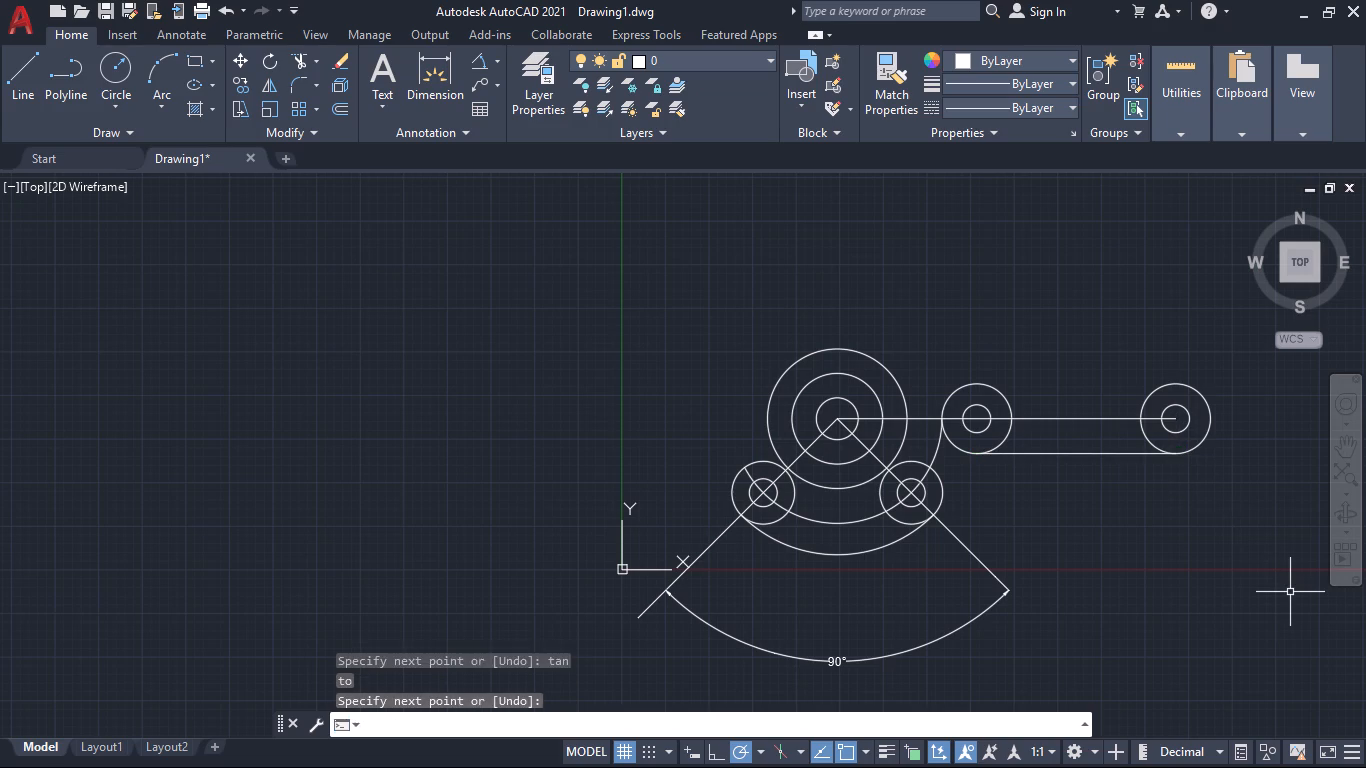
Draw a line along the top of the arm, from the nearer outer circle's top quadrant to a tangent point on the end circle.
key(space)
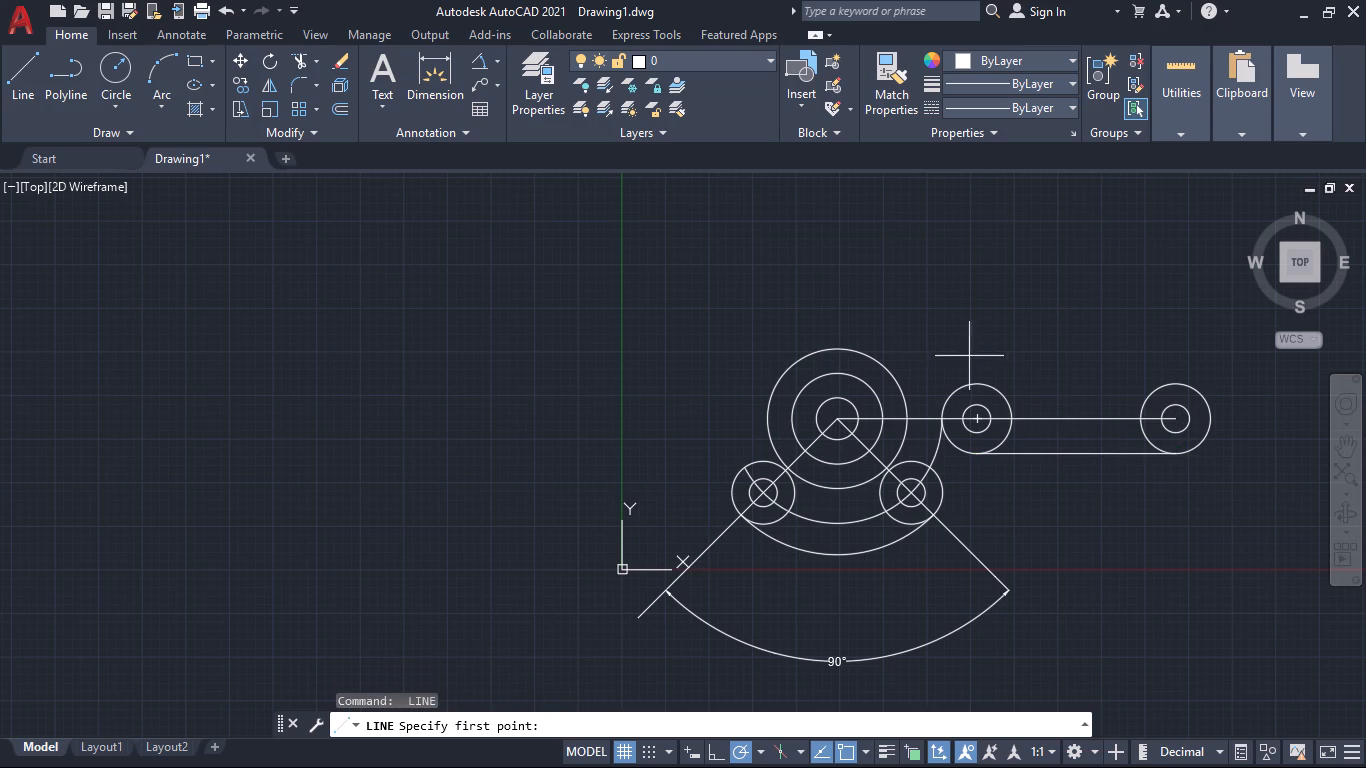
click(978, 383)
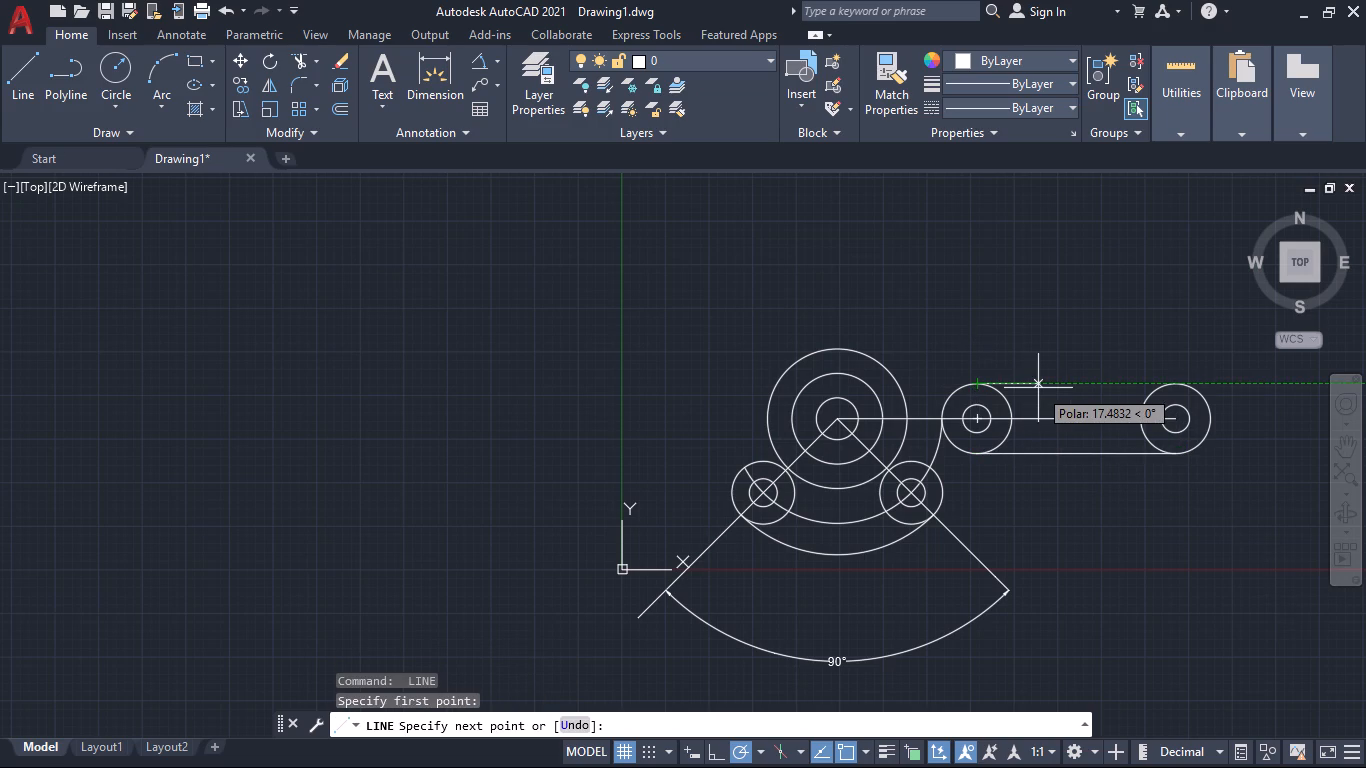
text(tan)
key(Return)
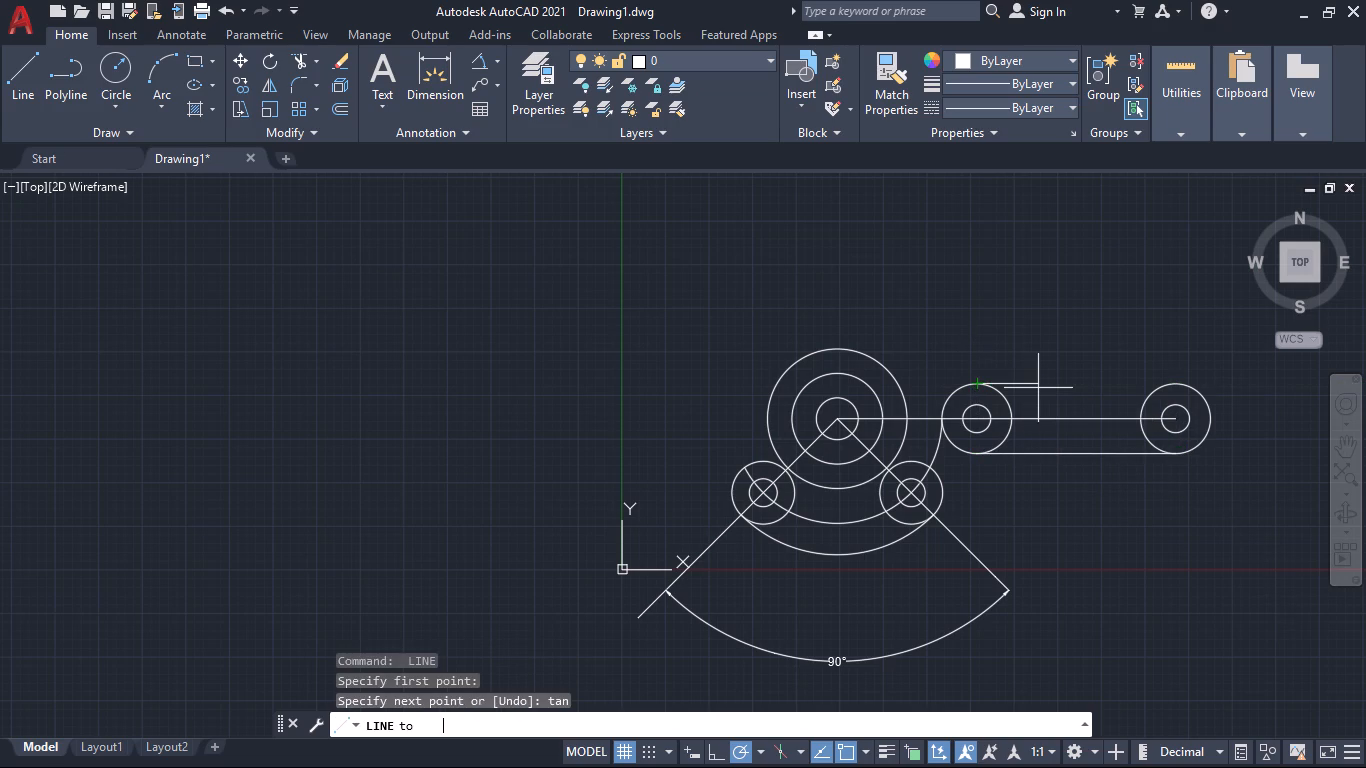
click(1183, 383)
key(space)
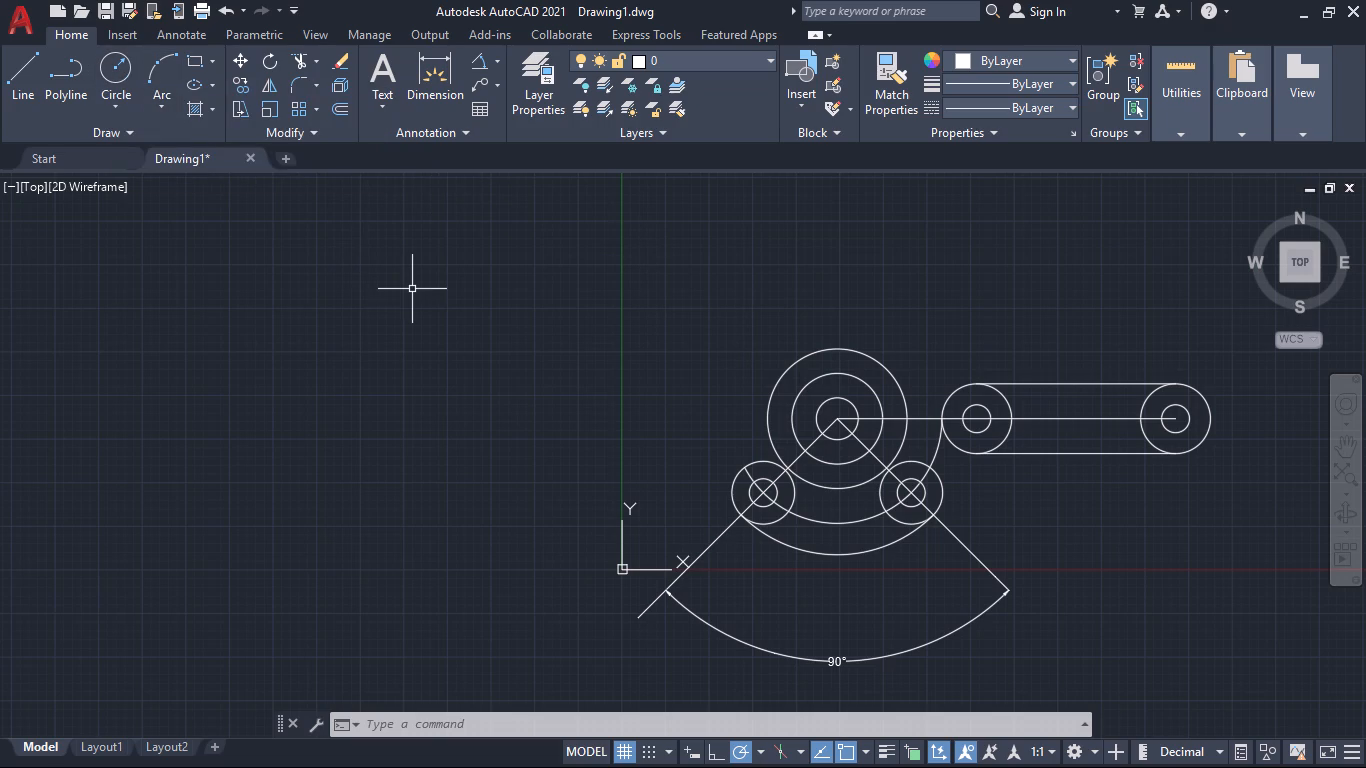
Fillet the lower-left boss's outer circle and the outer circle of the main hub with radius 5.
key(f)
key(Return)
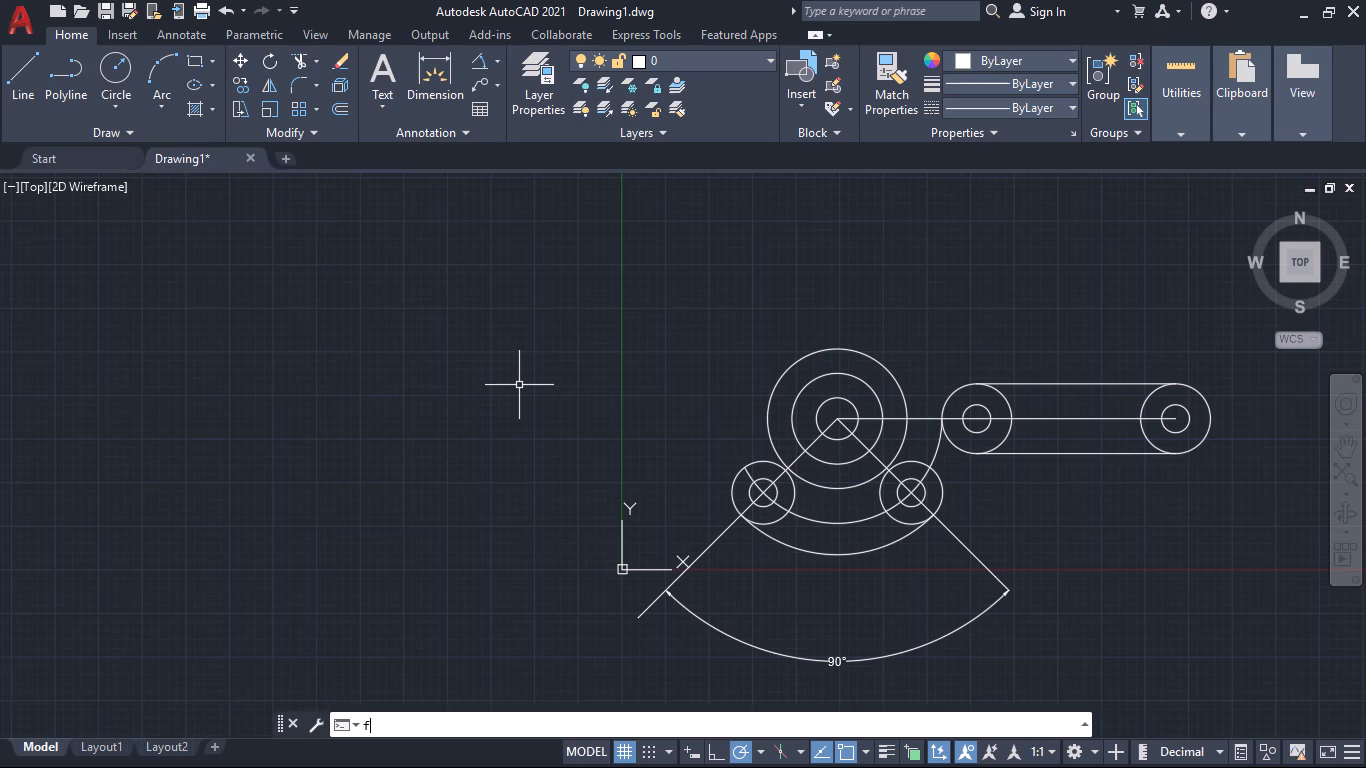
key(r)
key(Return)
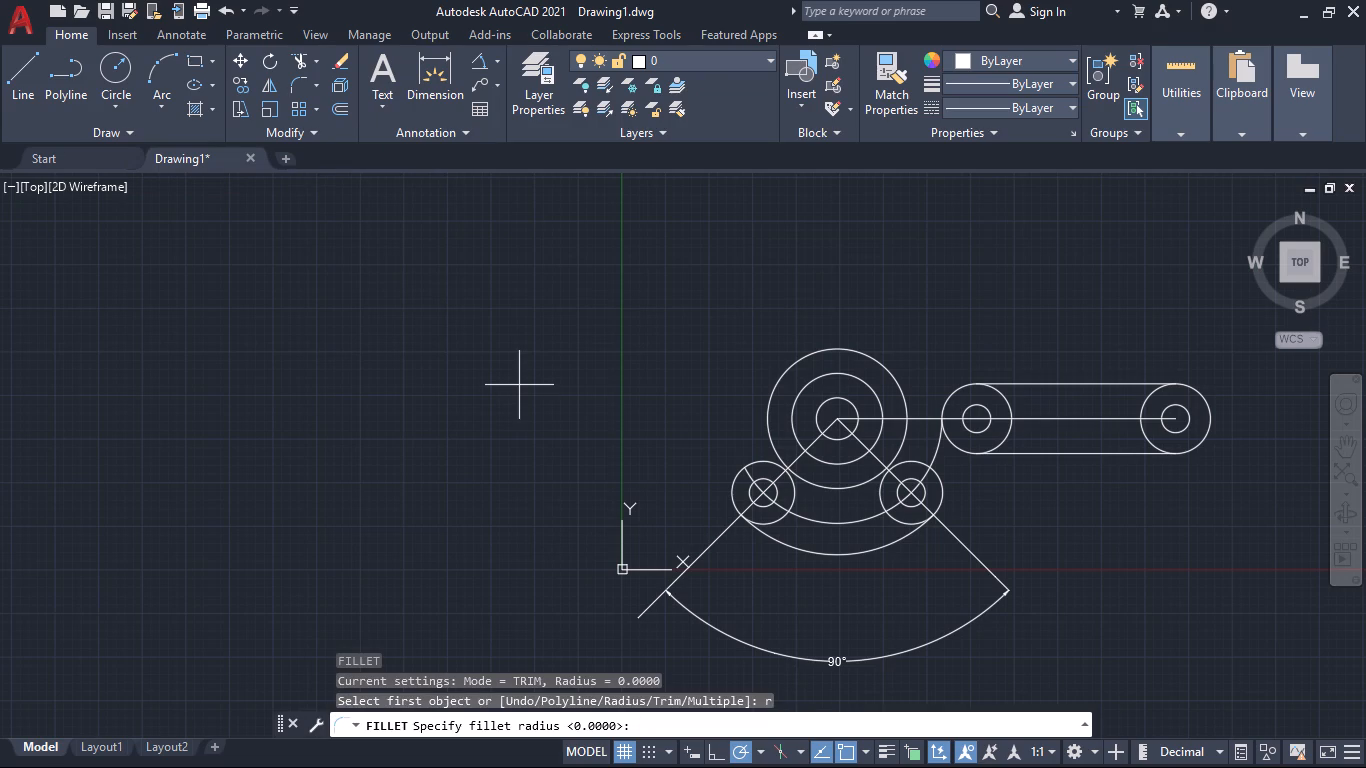
key(5)
key(Return)
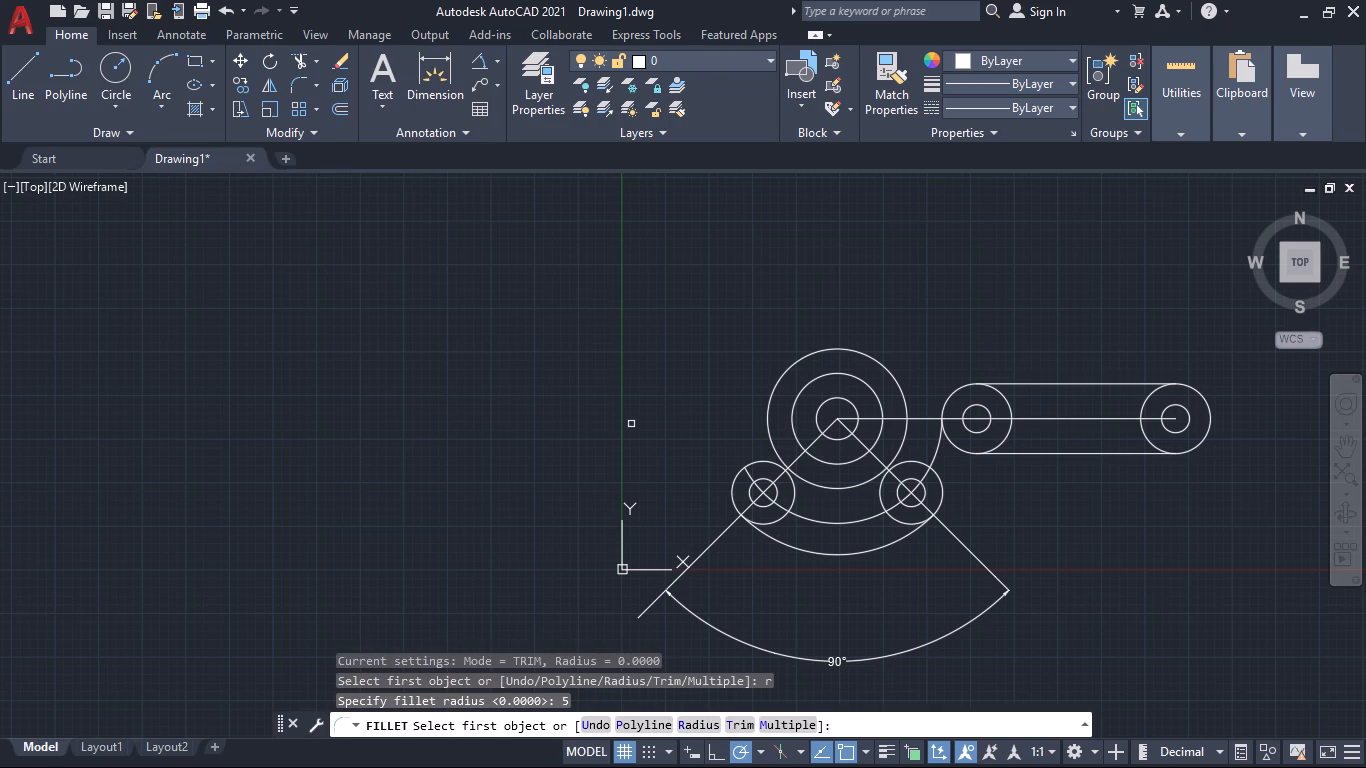
click(755, 461)
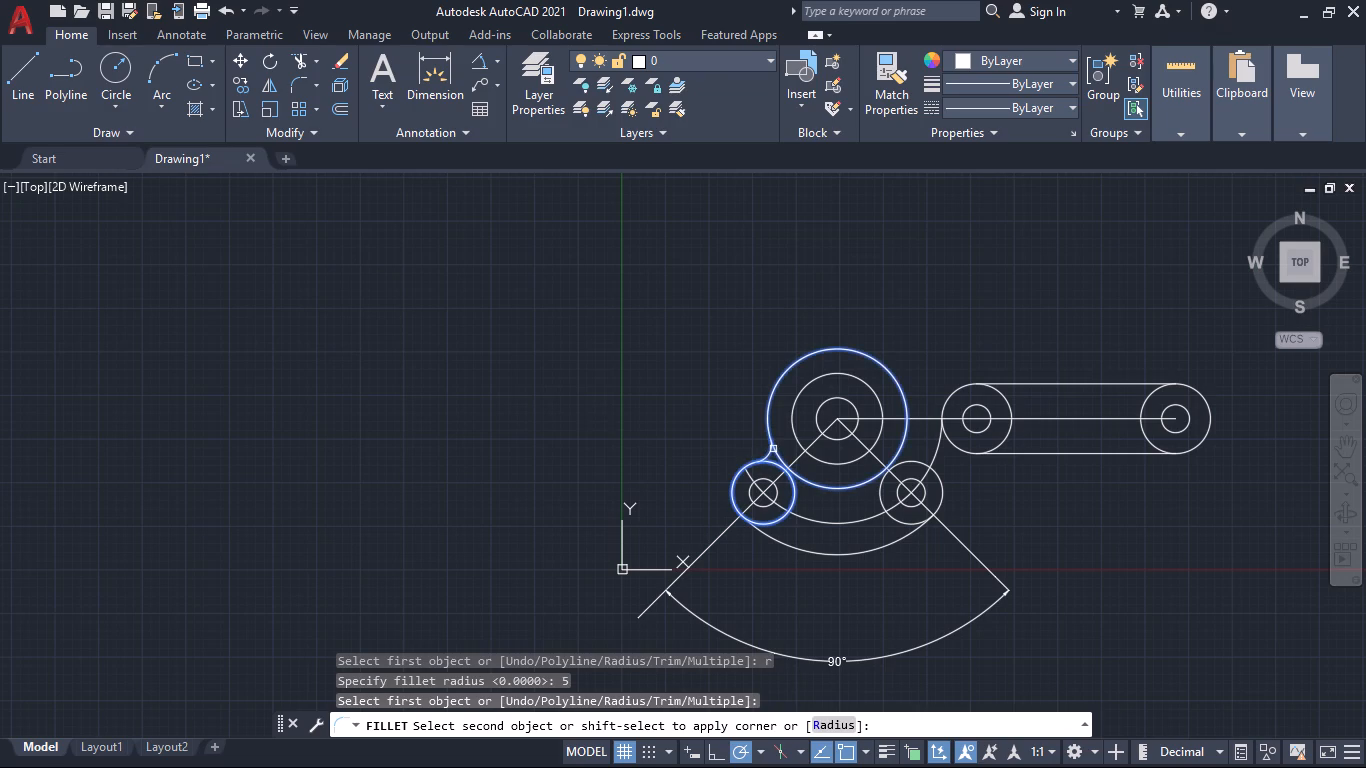
click(773, 449)
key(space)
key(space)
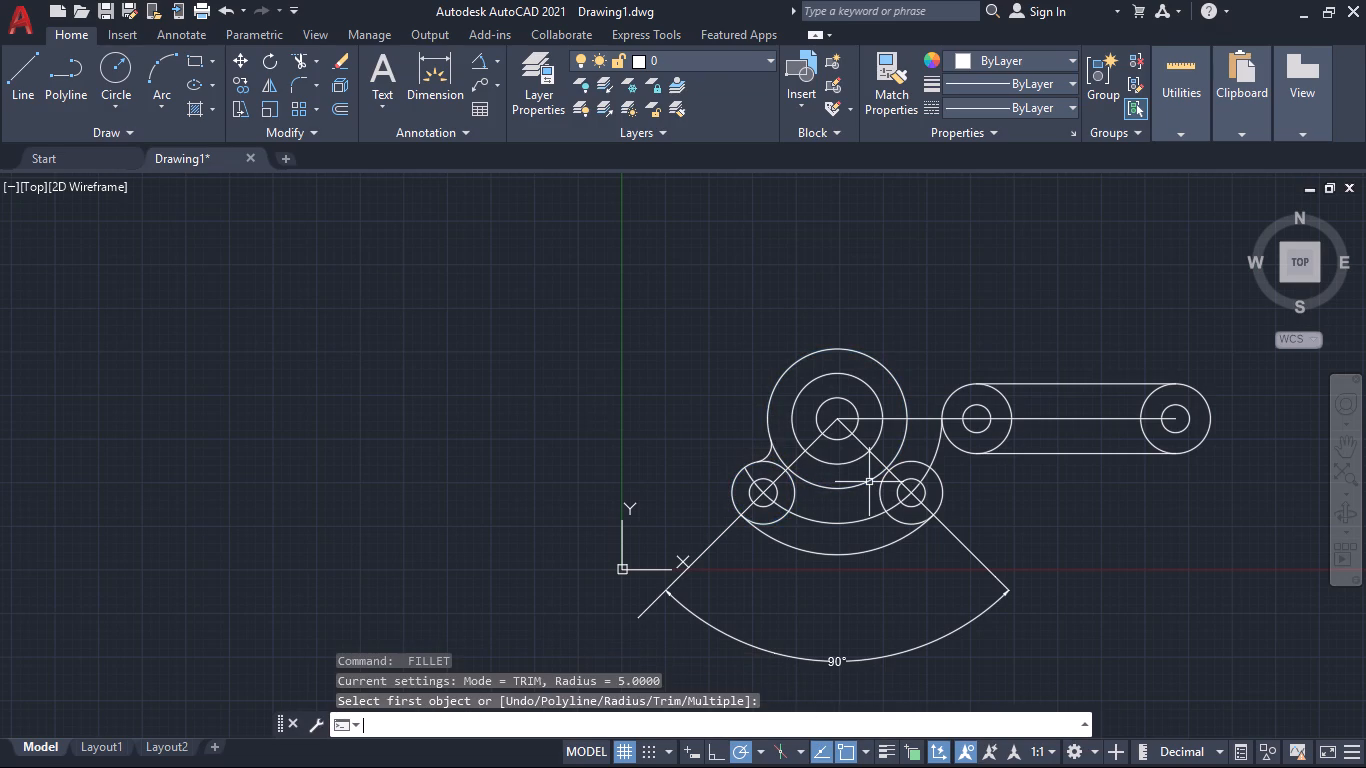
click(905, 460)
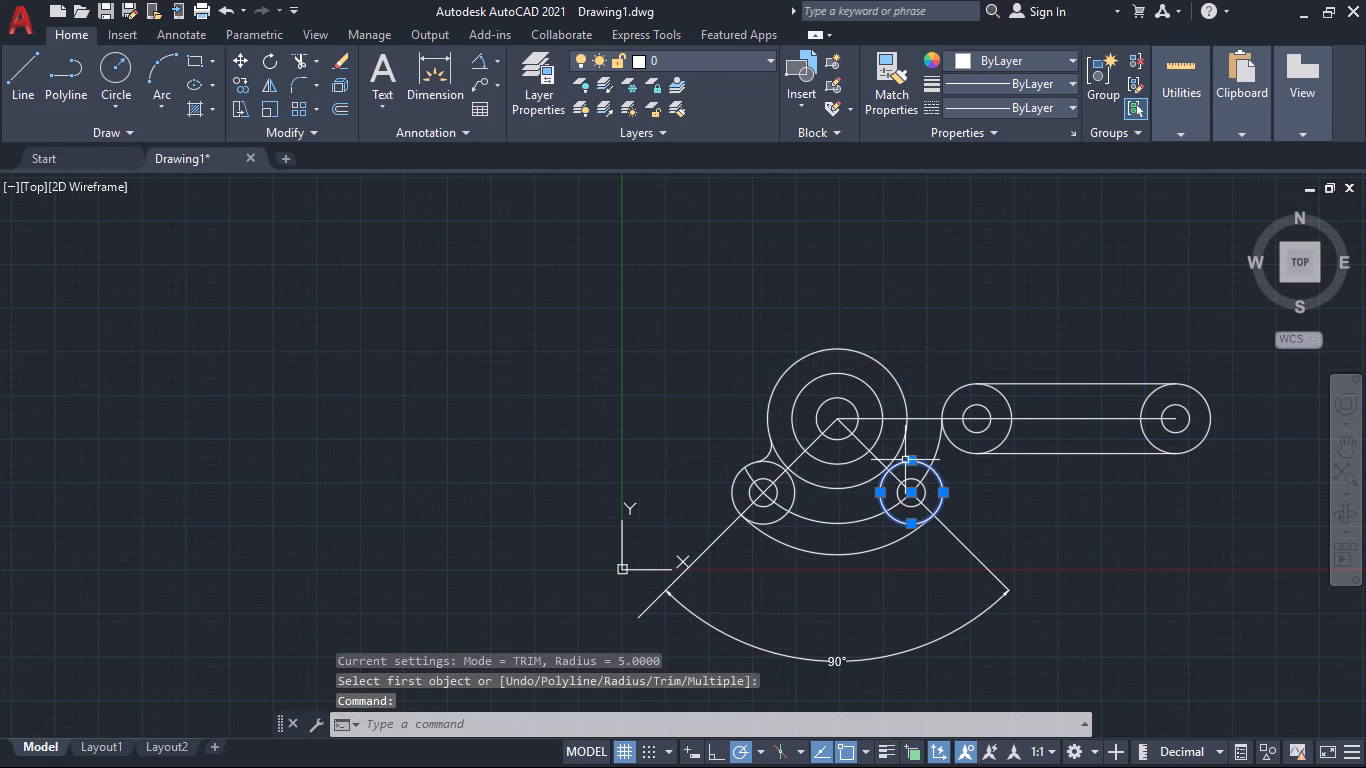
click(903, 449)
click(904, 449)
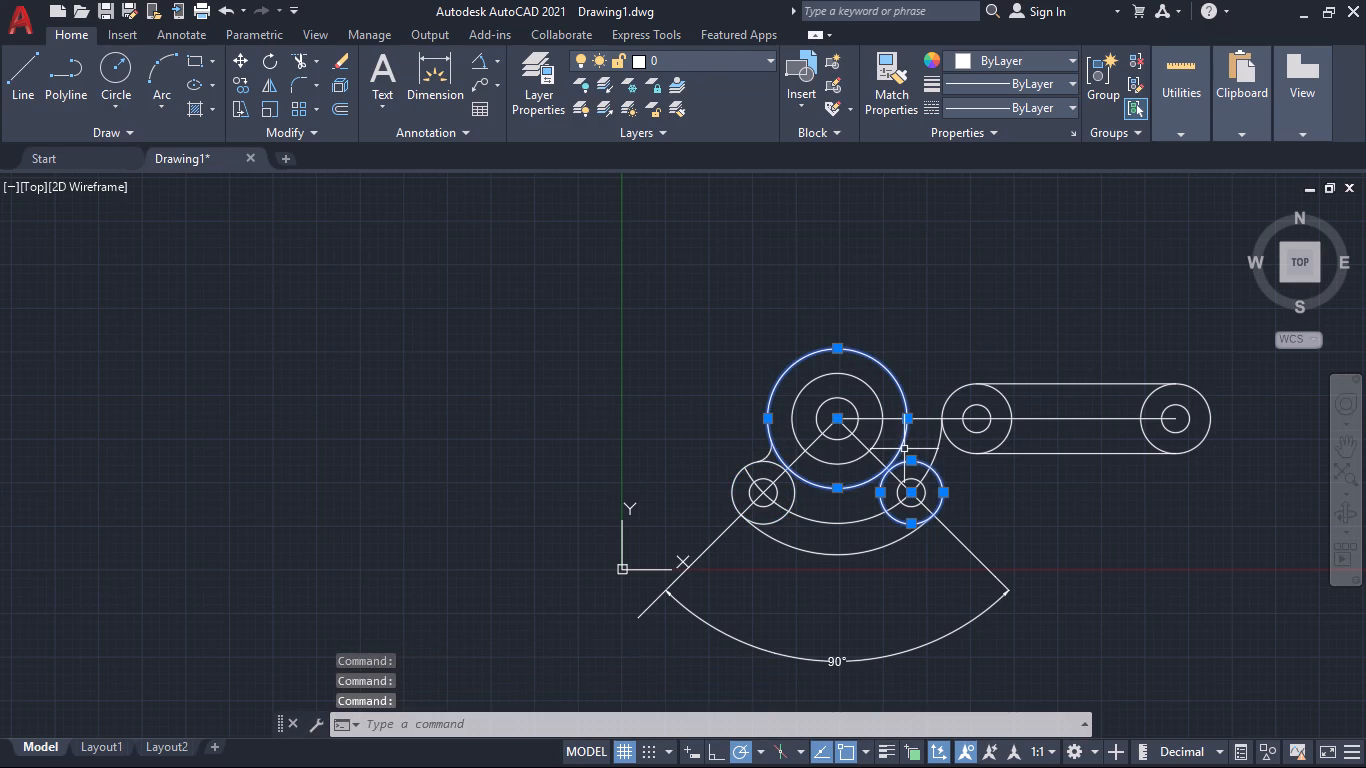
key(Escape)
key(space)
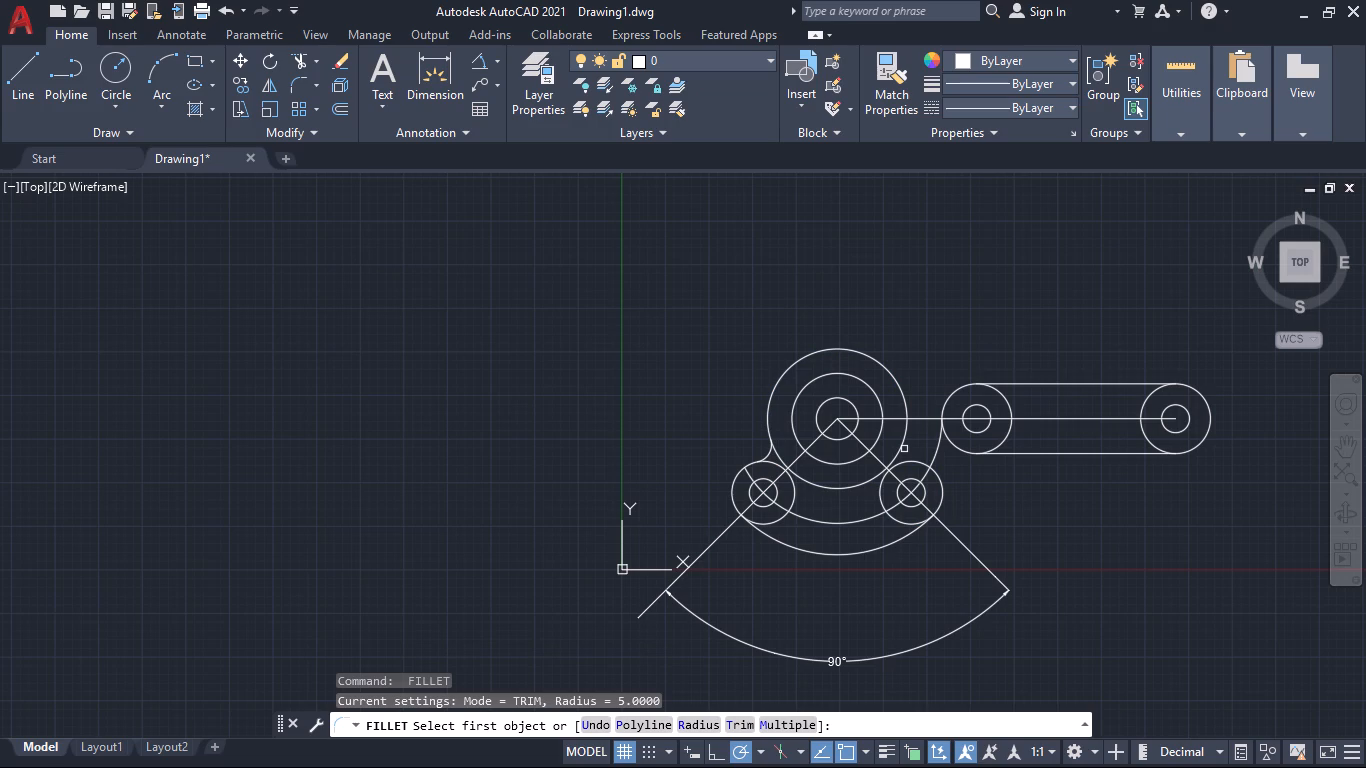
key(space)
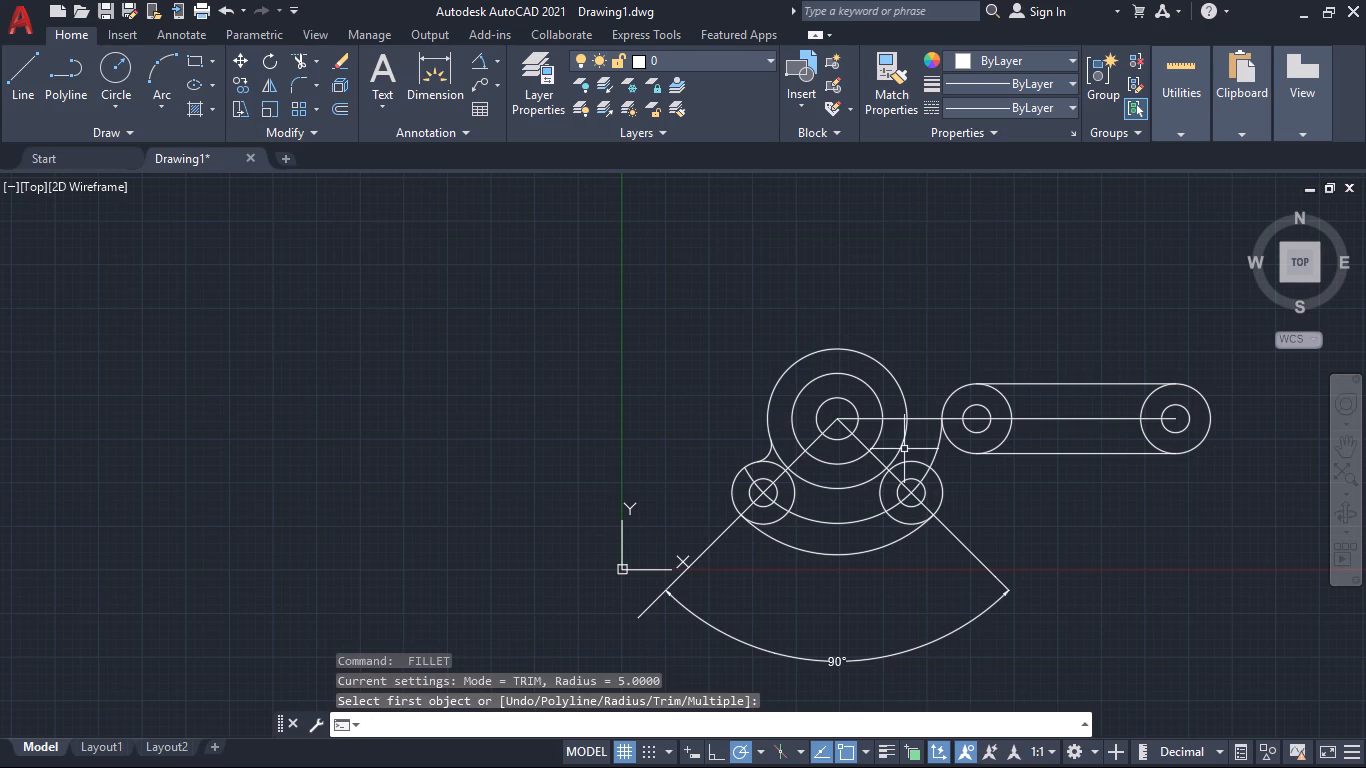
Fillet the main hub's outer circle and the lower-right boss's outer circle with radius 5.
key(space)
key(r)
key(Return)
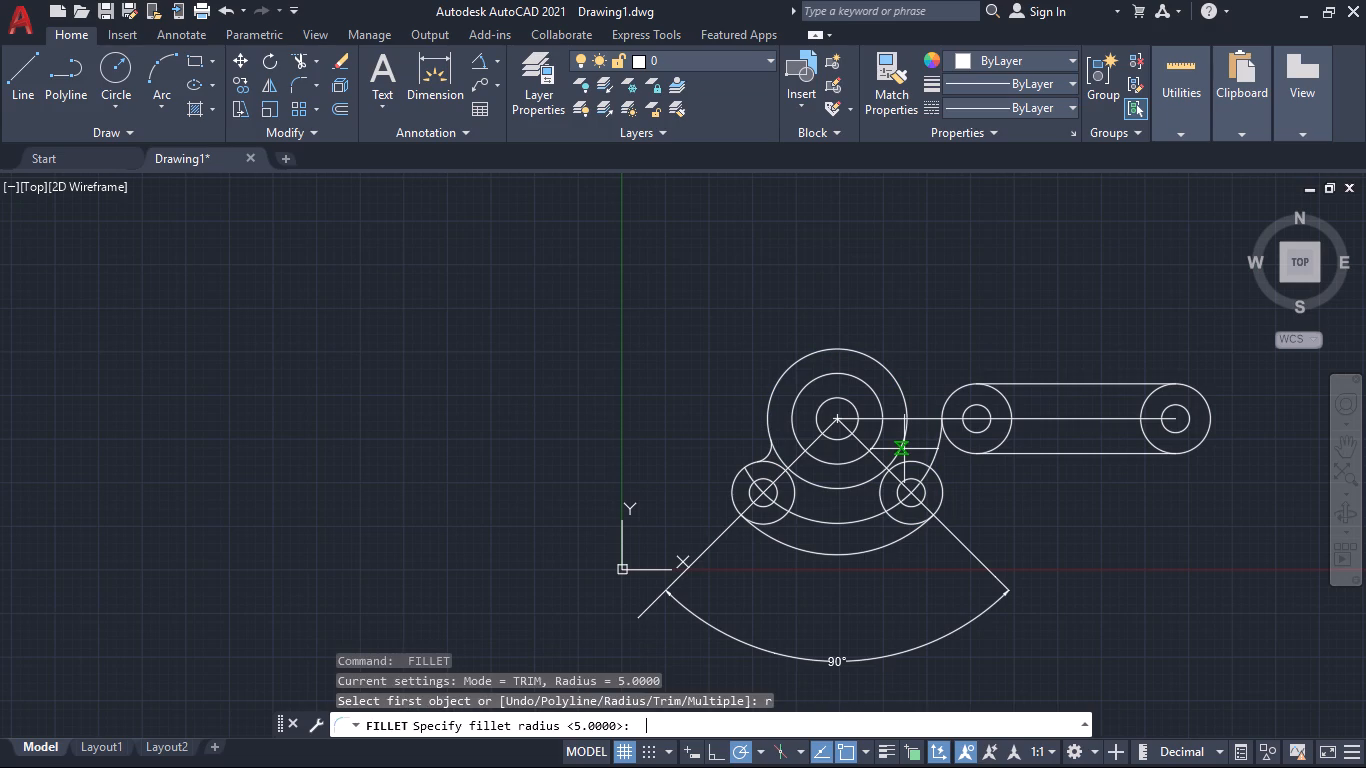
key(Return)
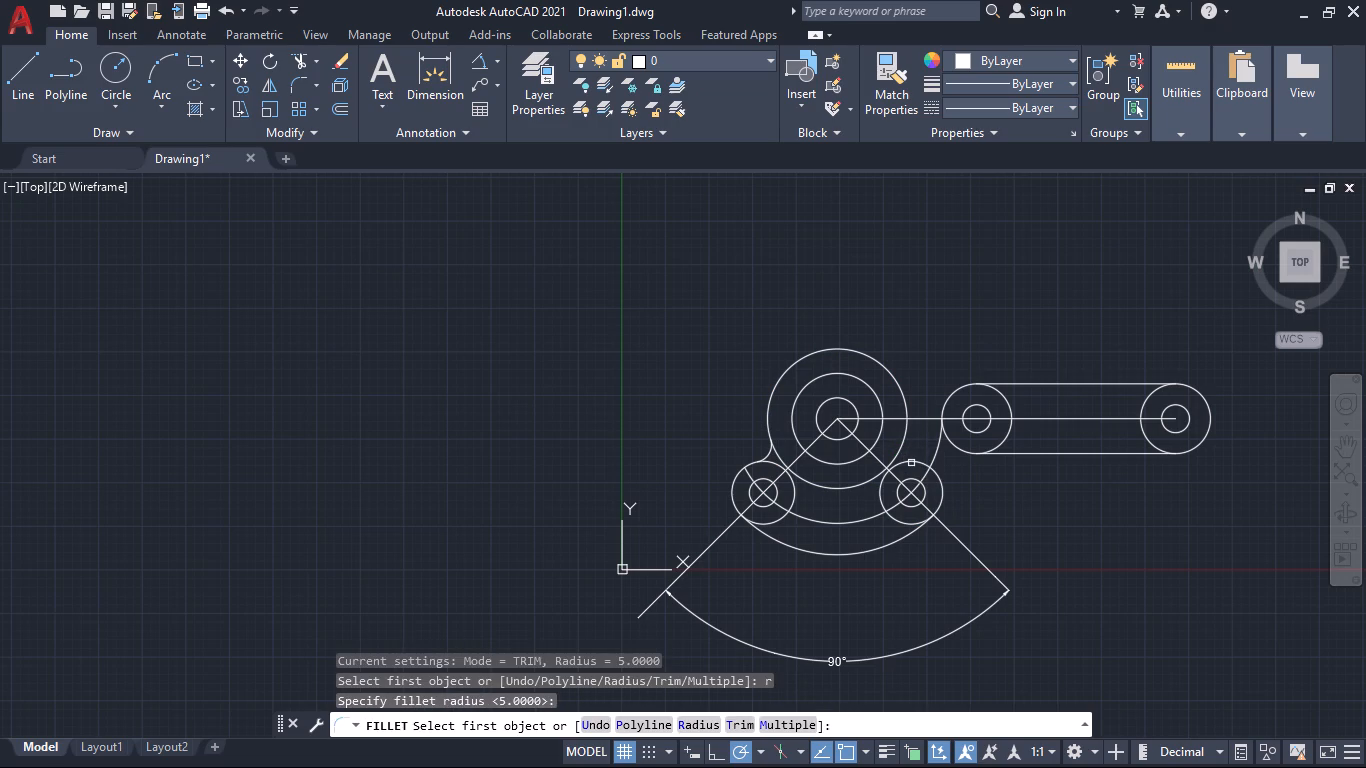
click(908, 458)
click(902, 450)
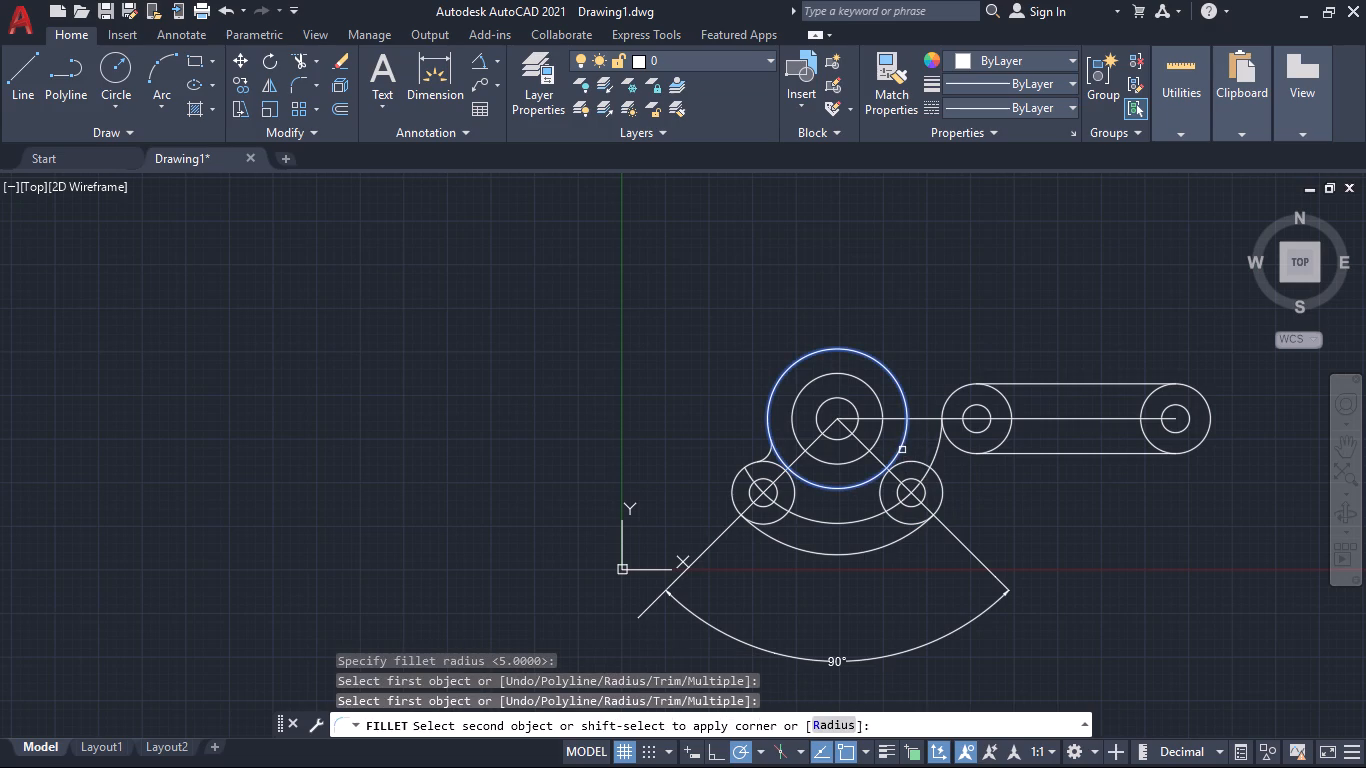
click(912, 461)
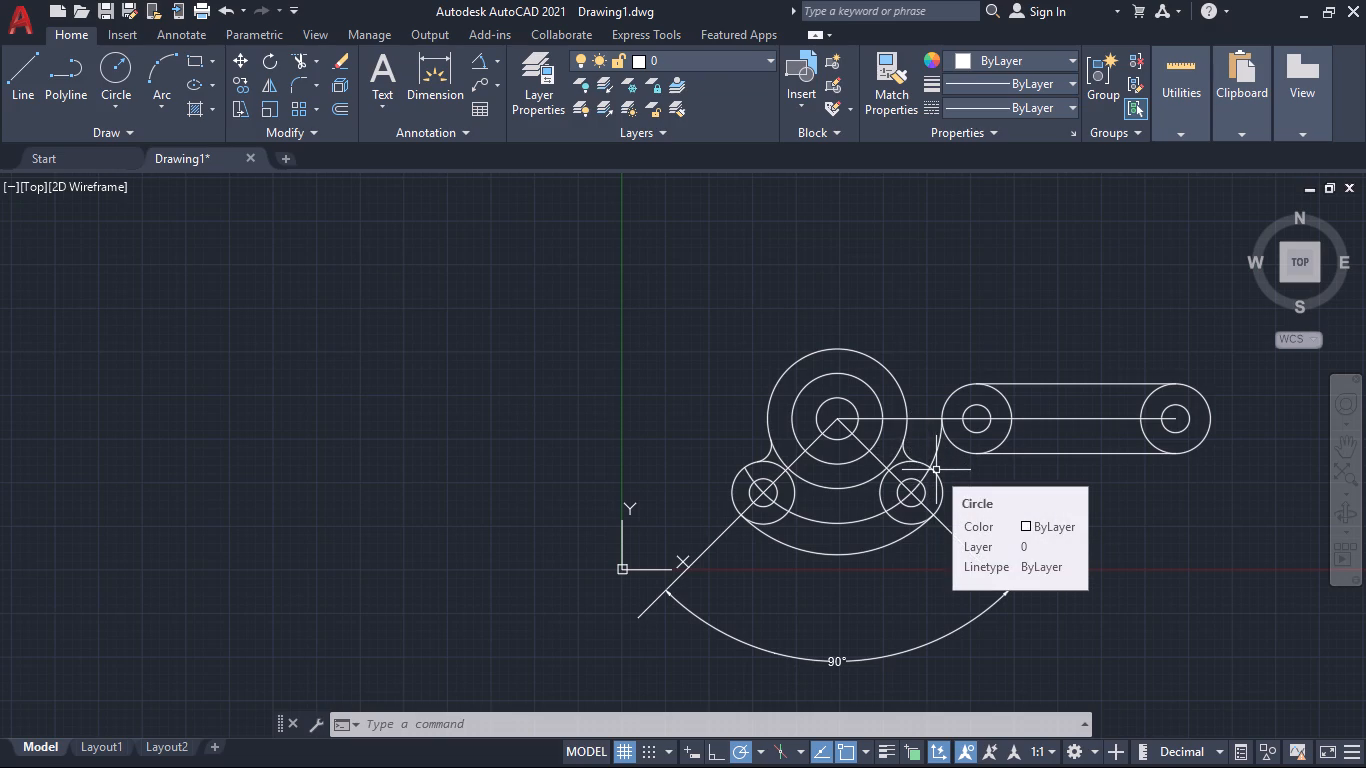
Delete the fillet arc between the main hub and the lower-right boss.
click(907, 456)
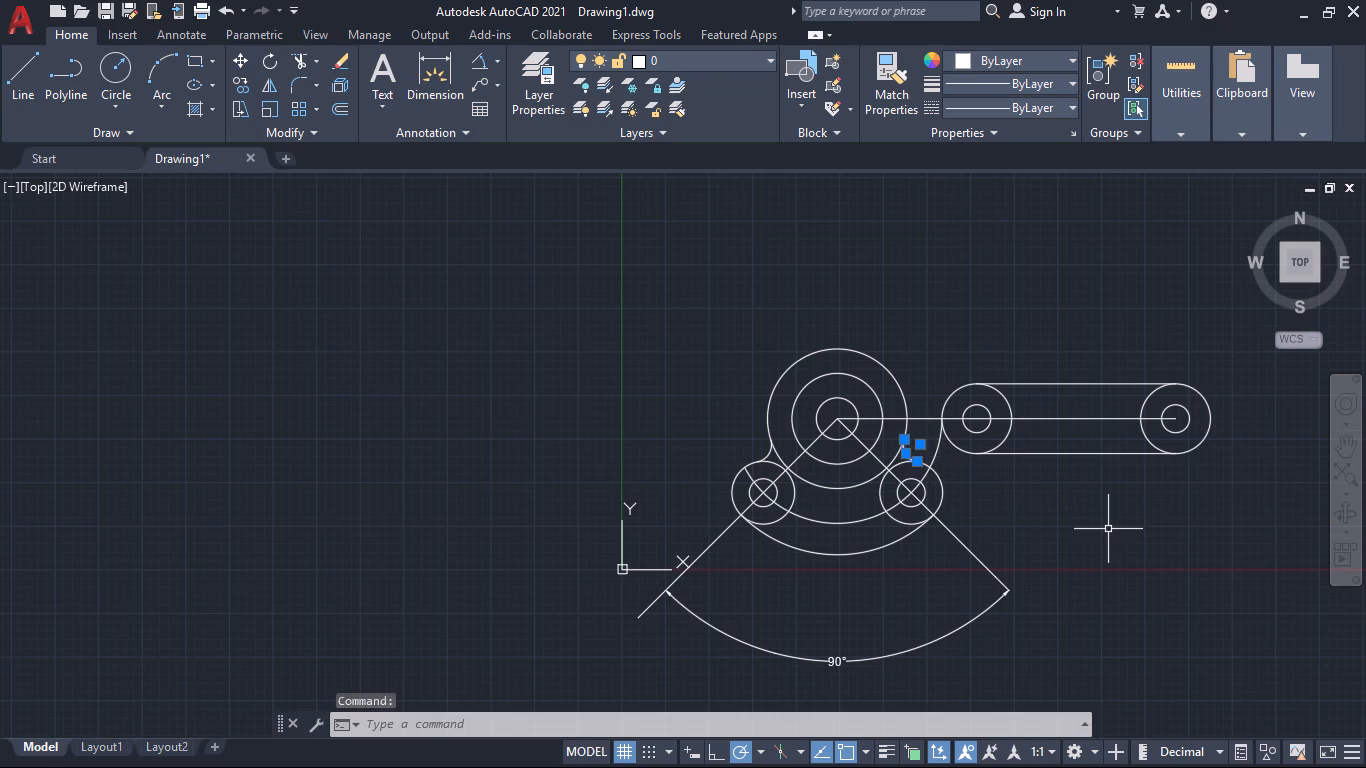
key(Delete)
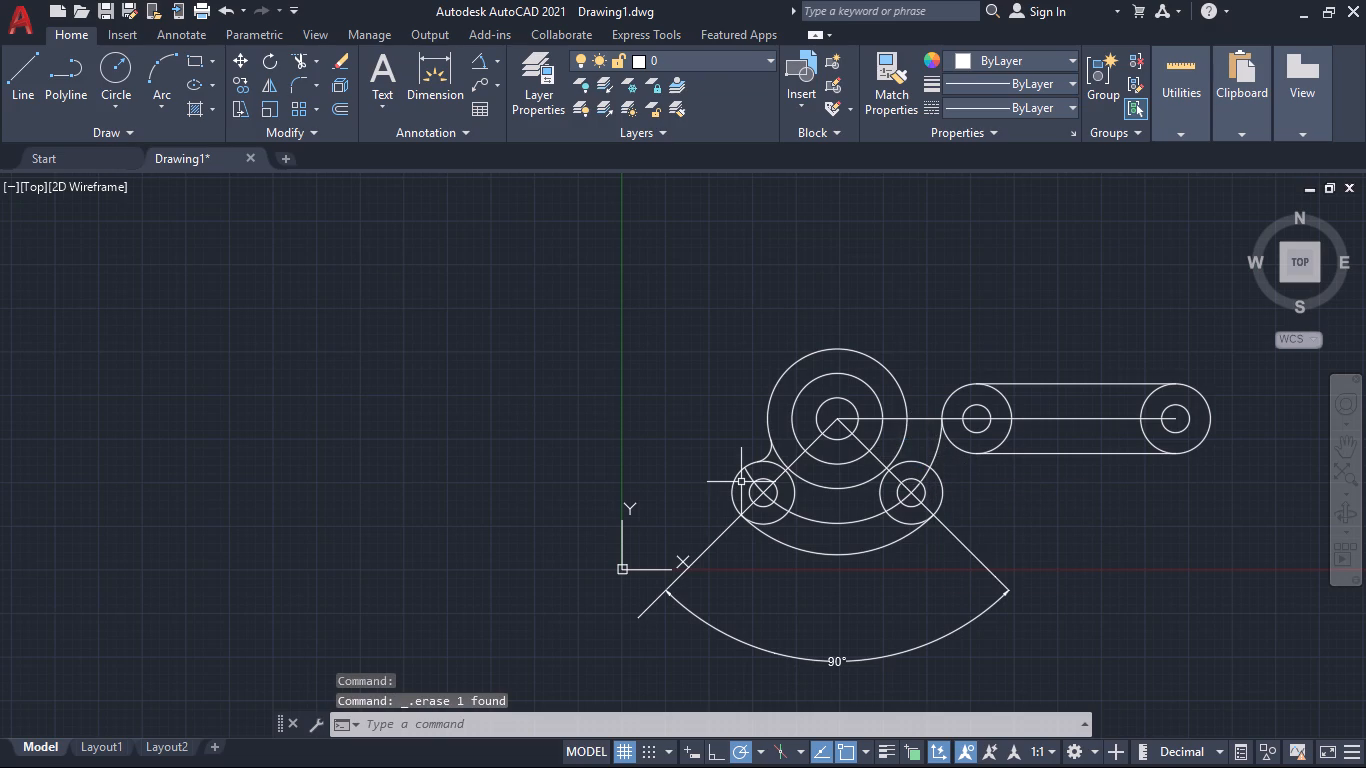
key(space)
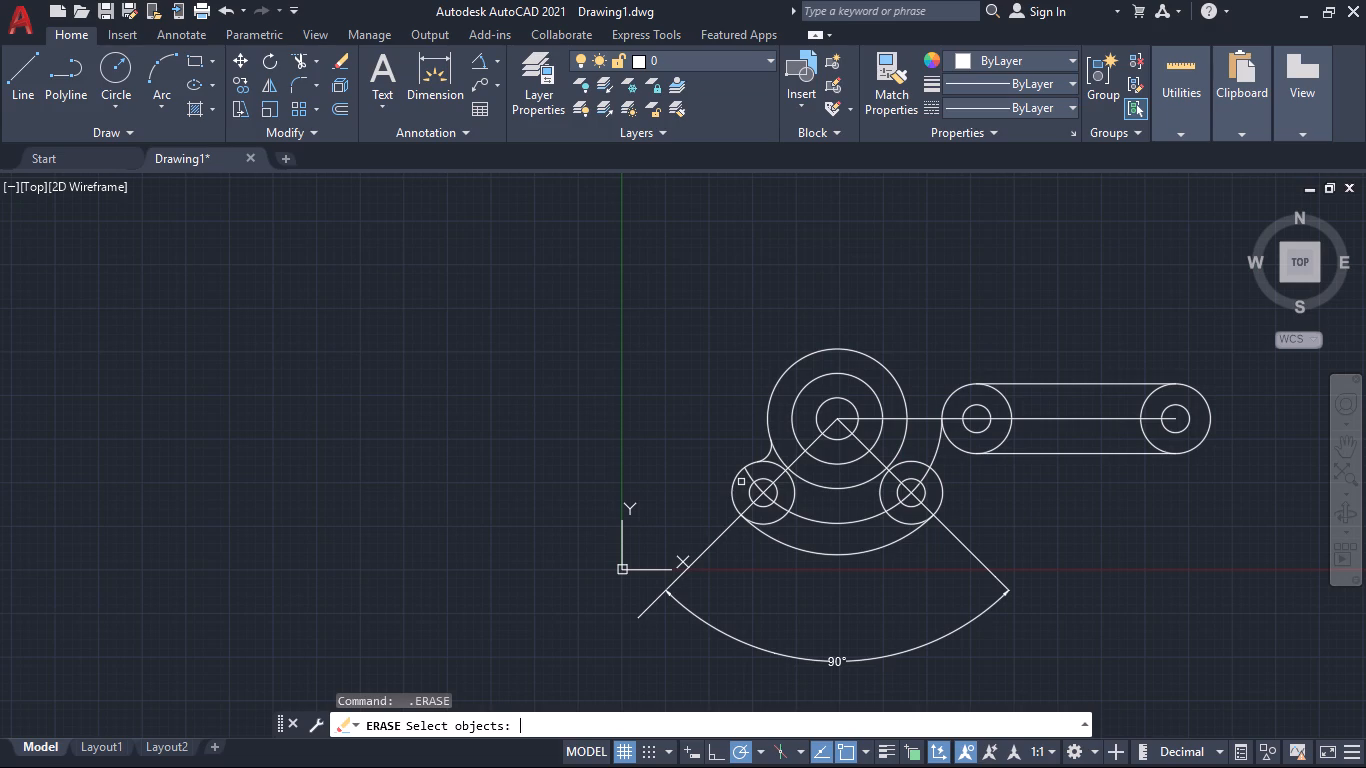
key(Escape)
Fillet the arm's bottom line and the lower-right boss's outer circle with radius 5.
key(f)
key(Return)
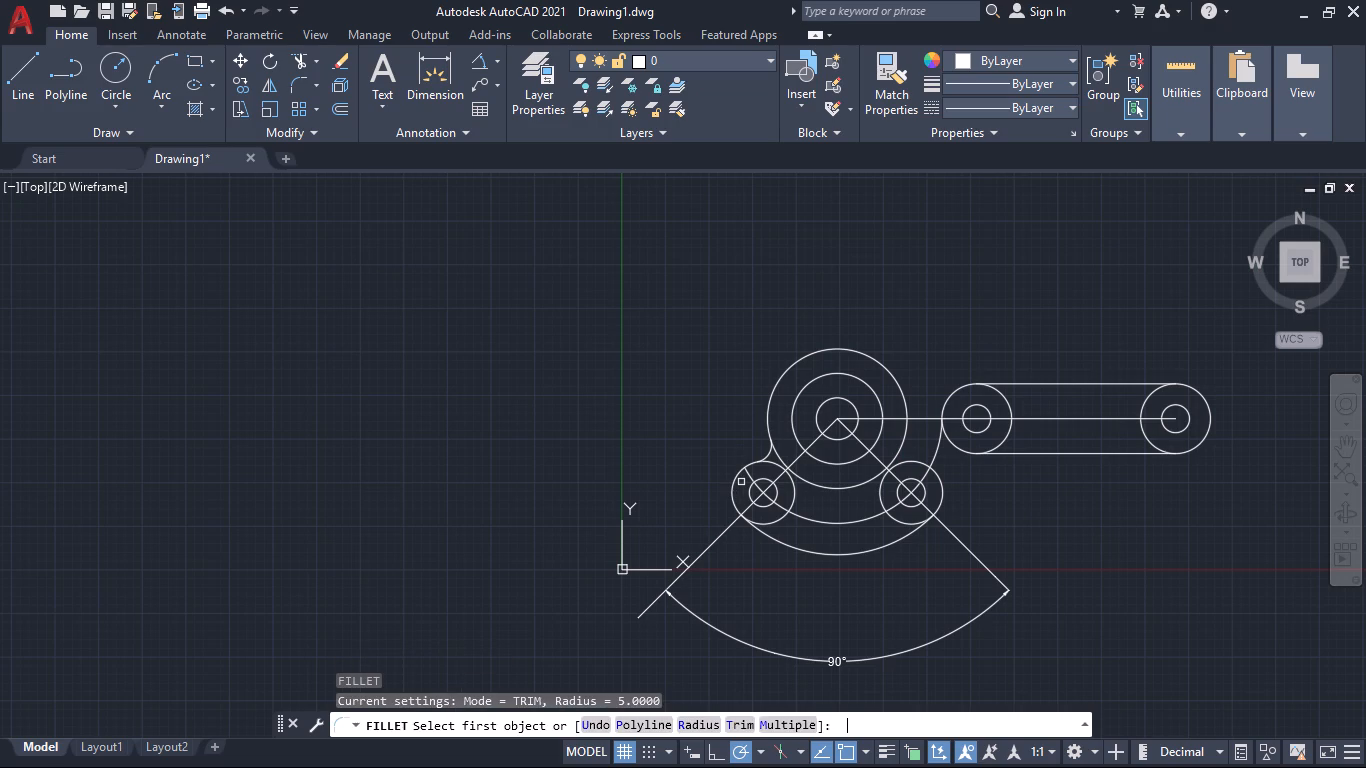
key(r)
key(Return)
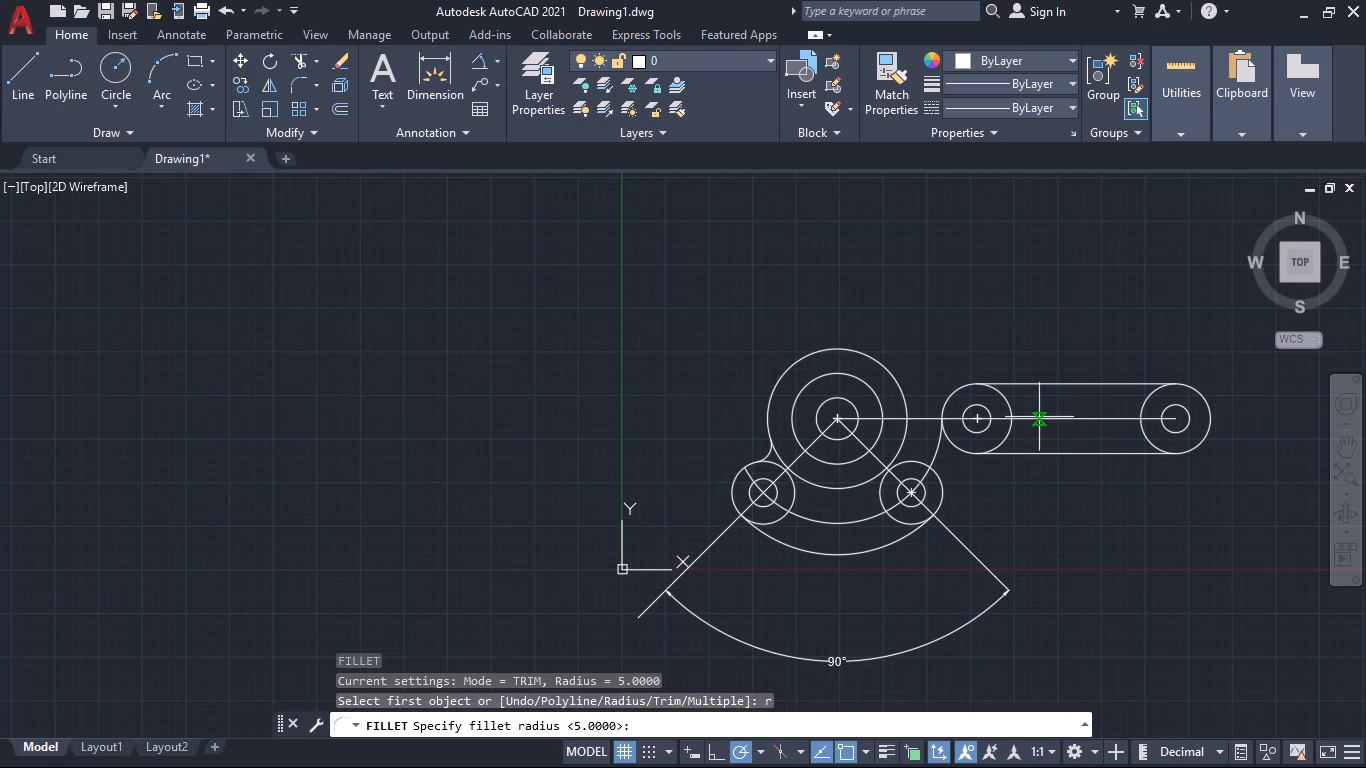
key(5)
key(Return)
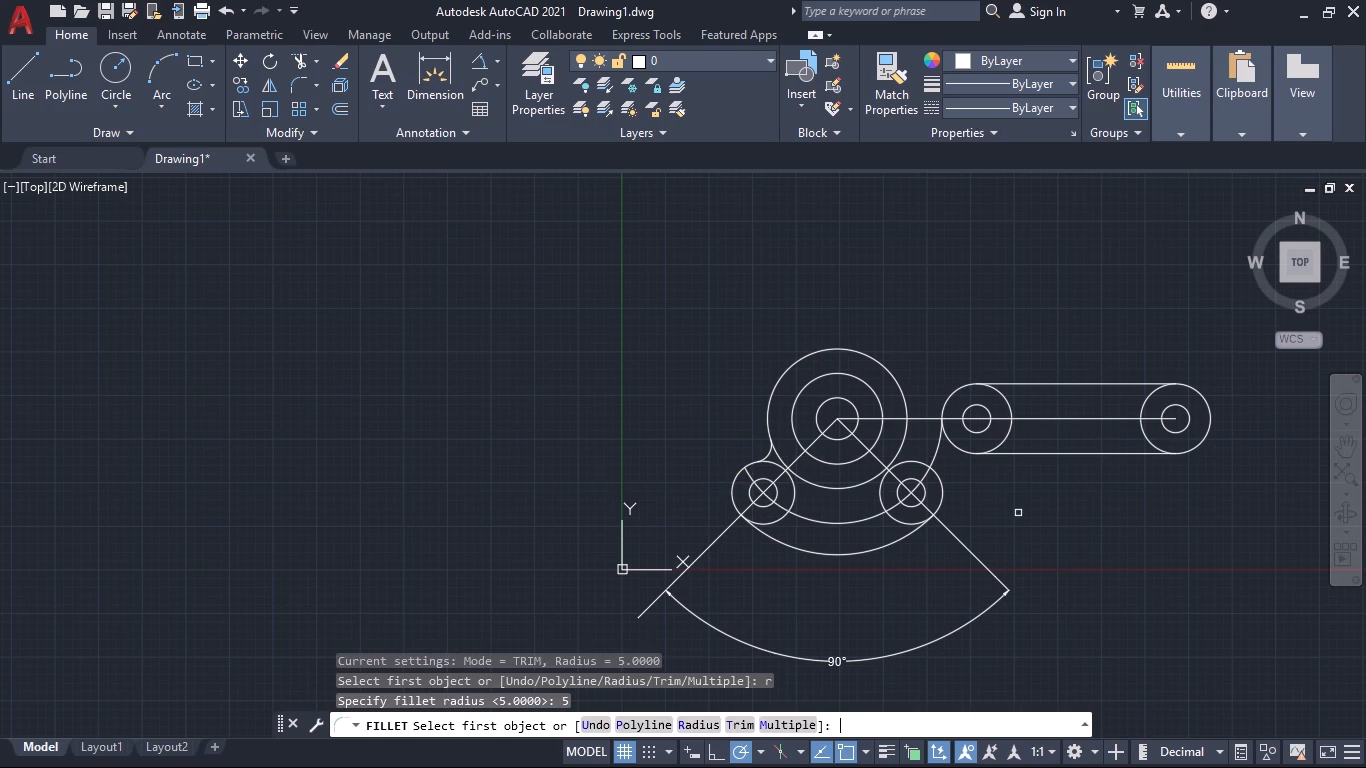
click(999, 456)
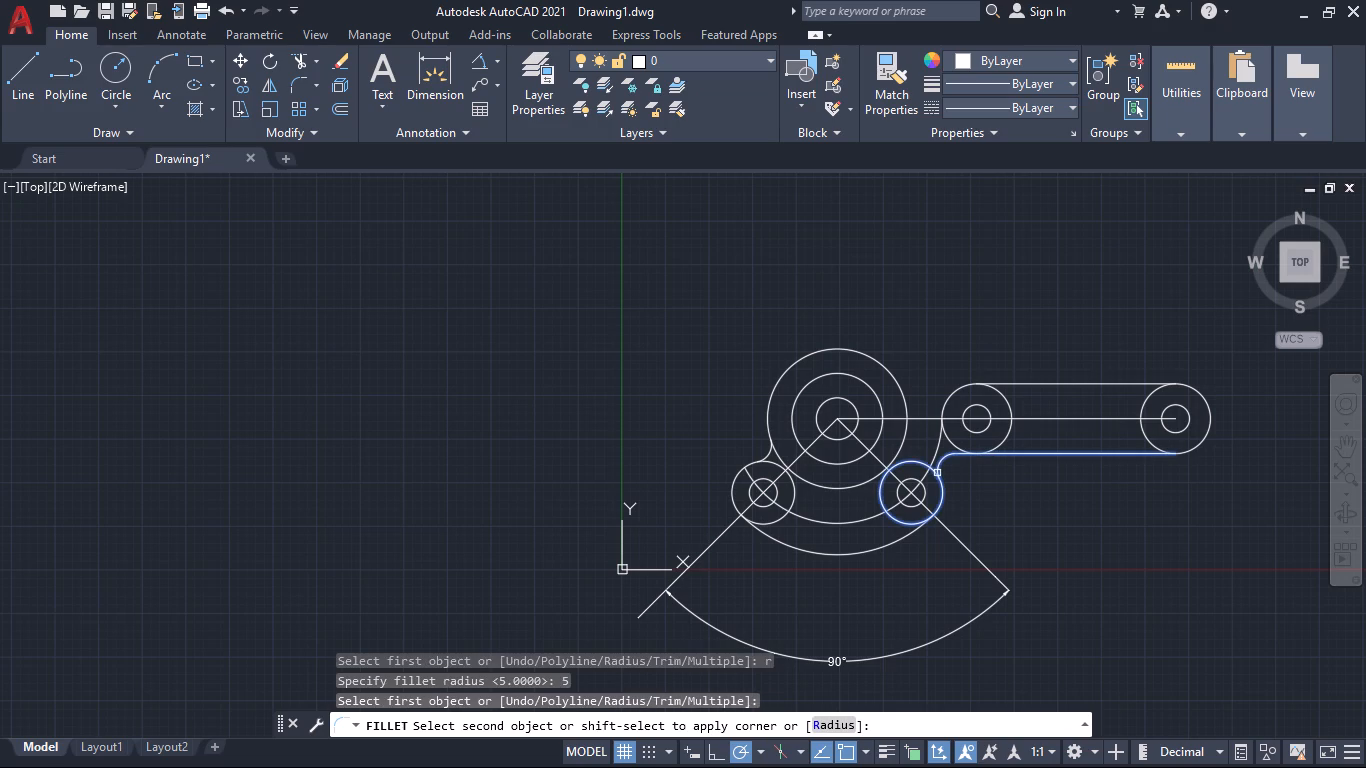
click(937, 473)
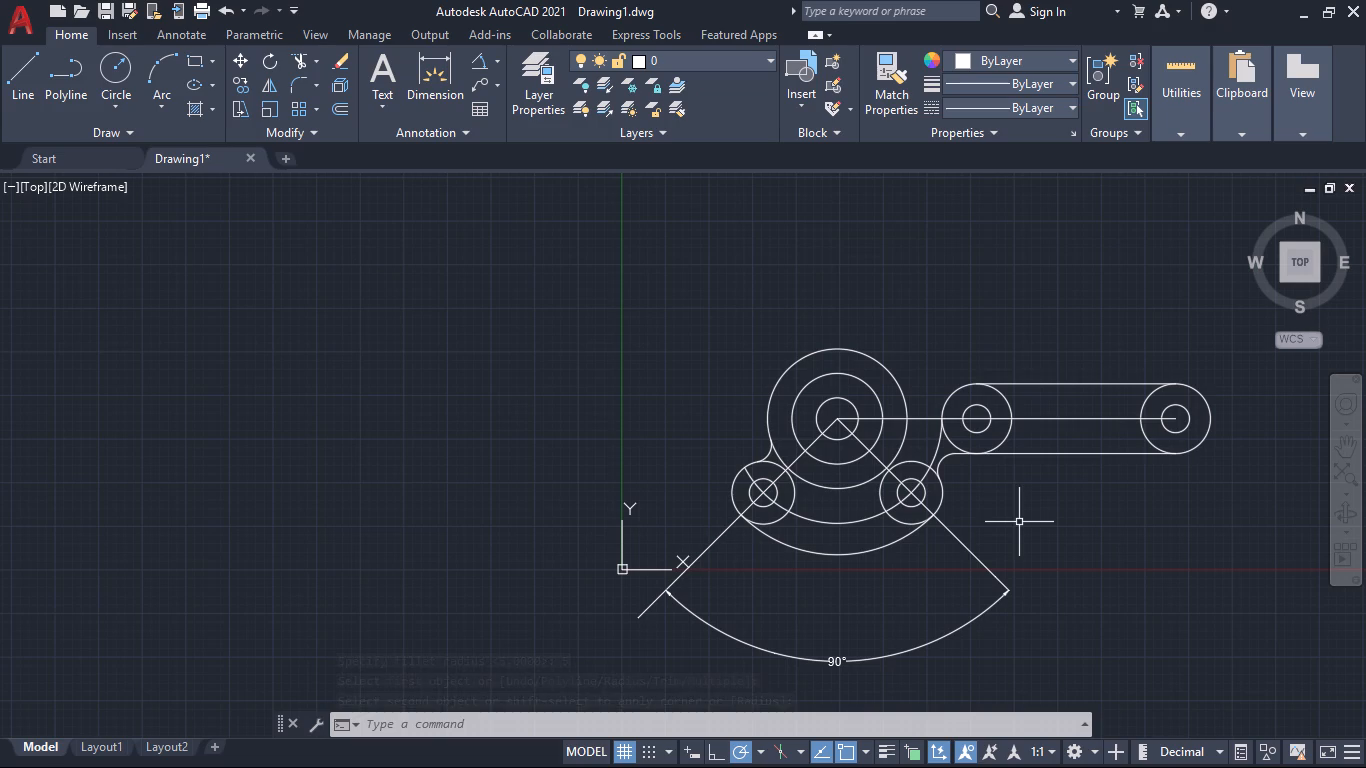
Fillet the main hub's outer circle and the arm's top line with radius 5.
key(space)
key(space)
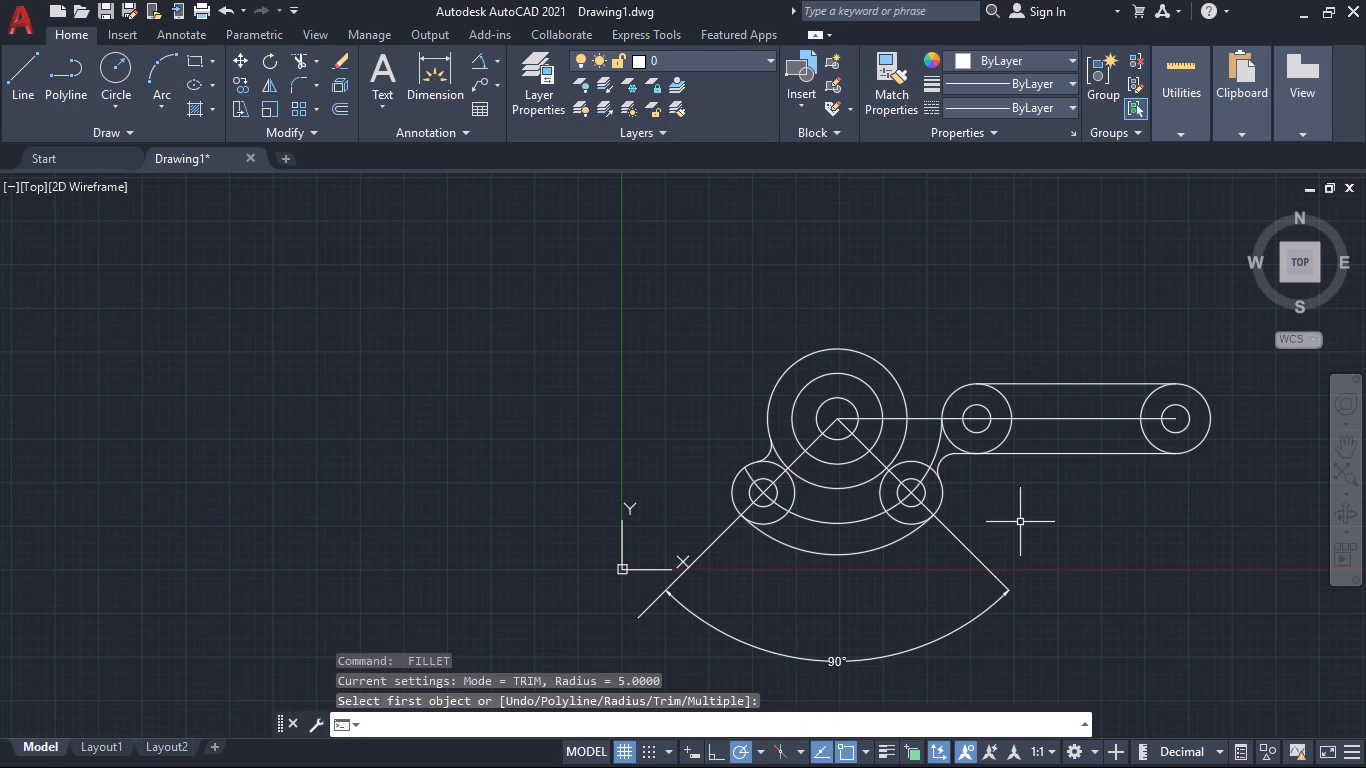
key(space)
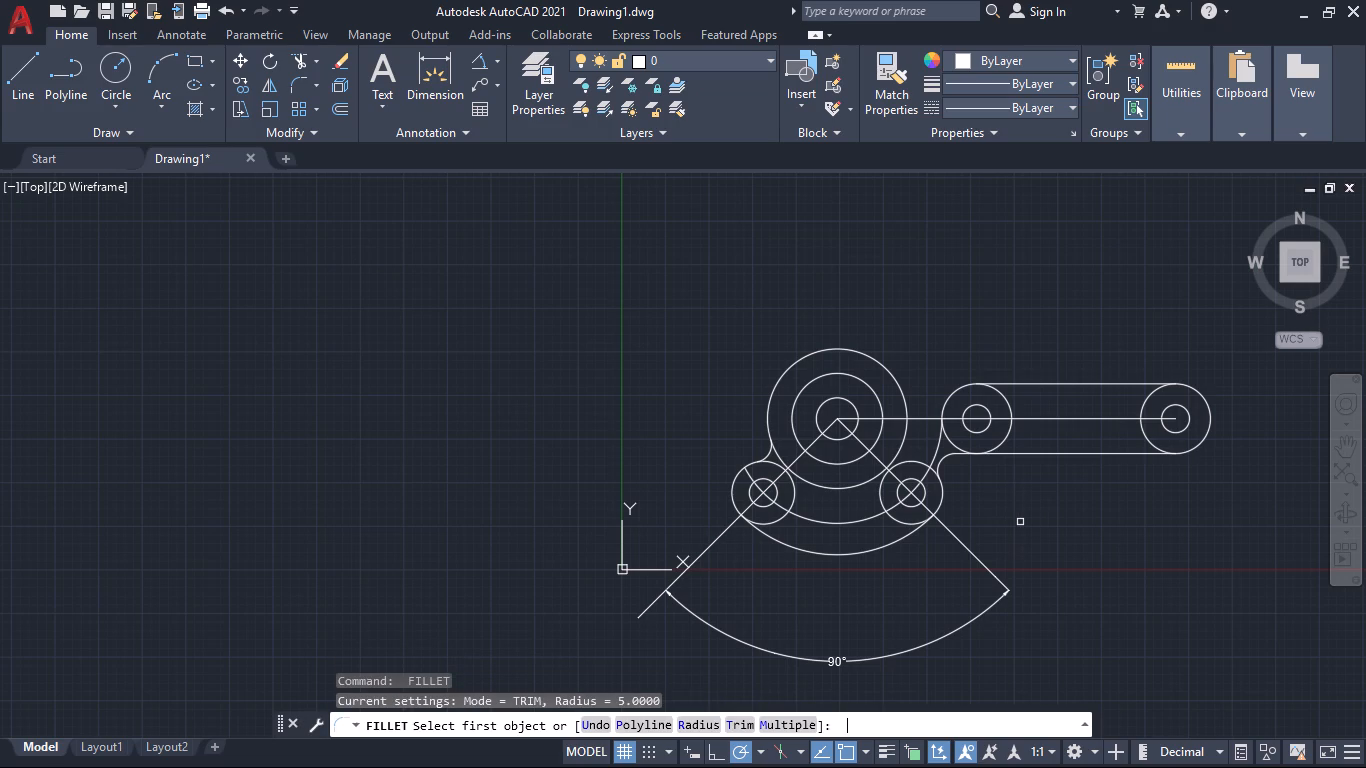
key(r)
key(Return)
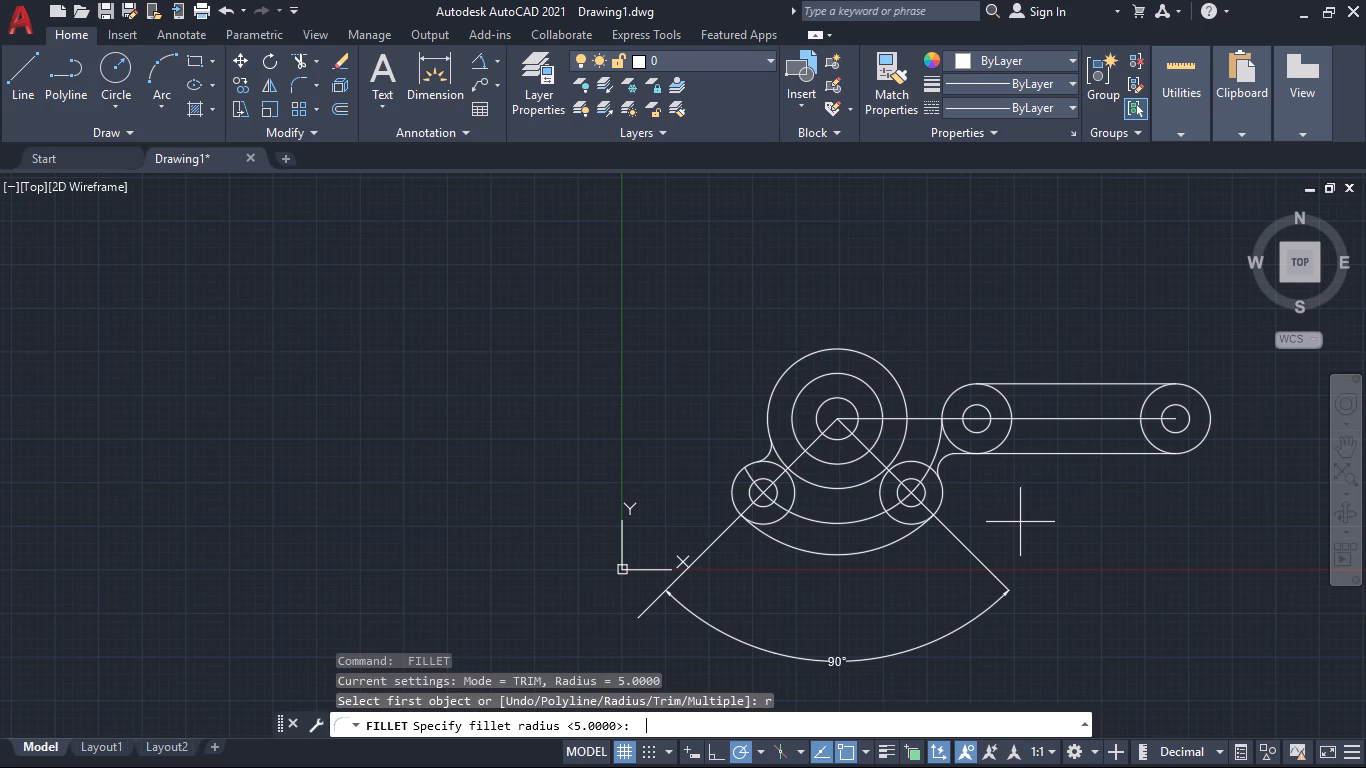
key(Return)
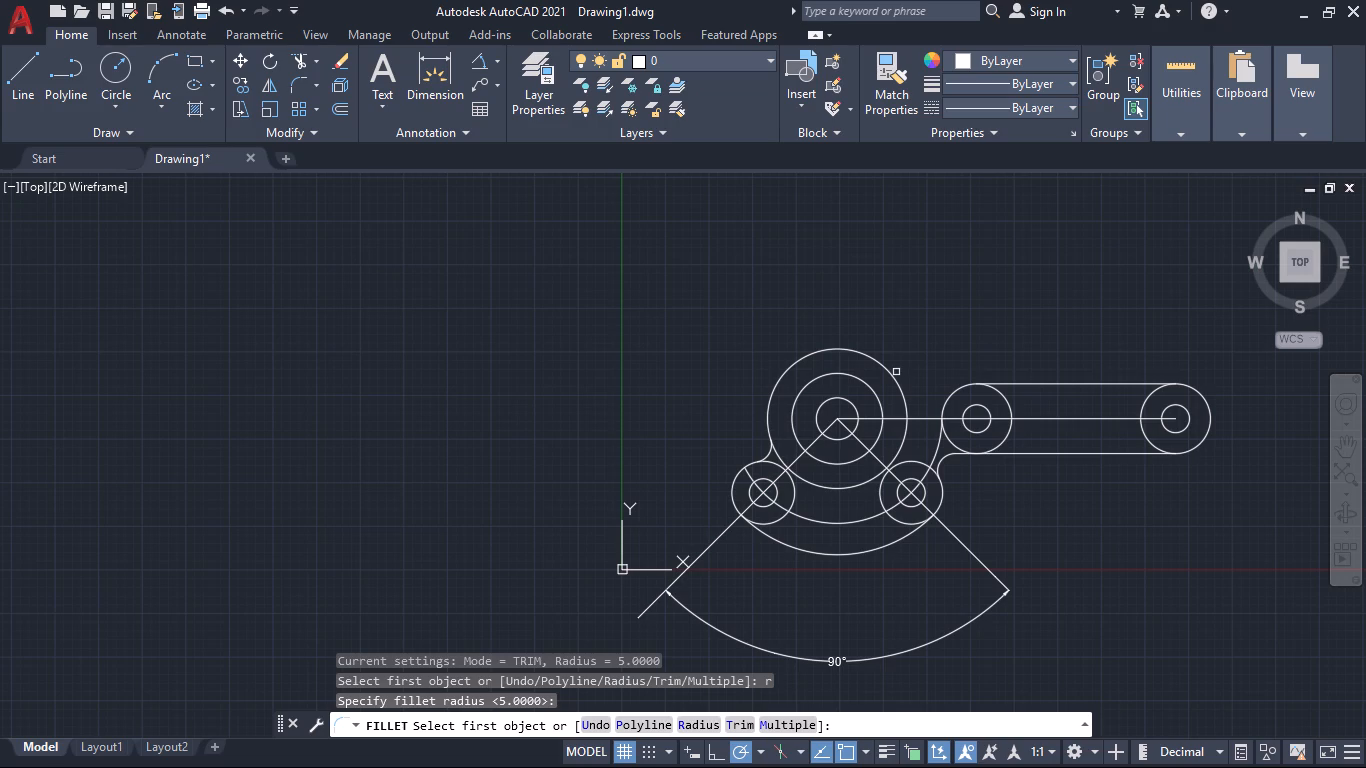
click(896, 372)
click(892, 373)
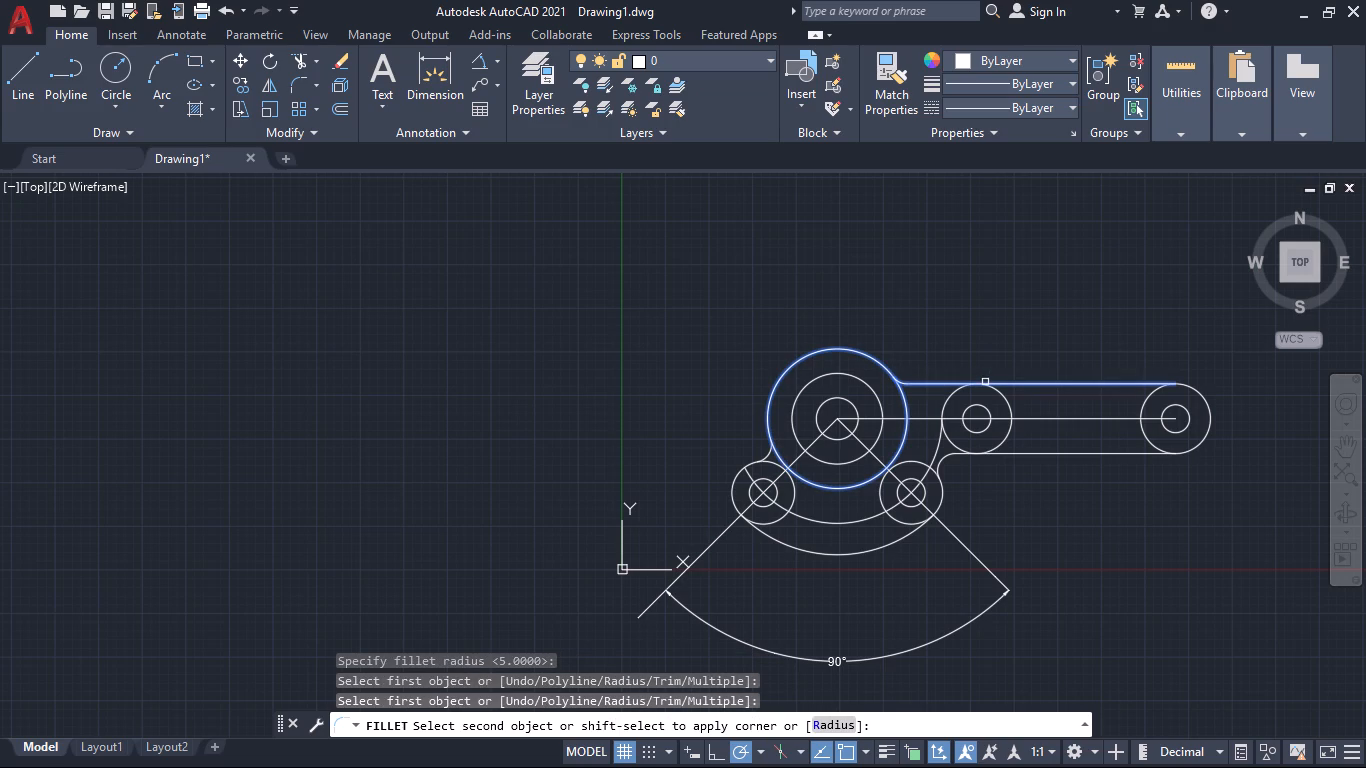
click(985, 382)
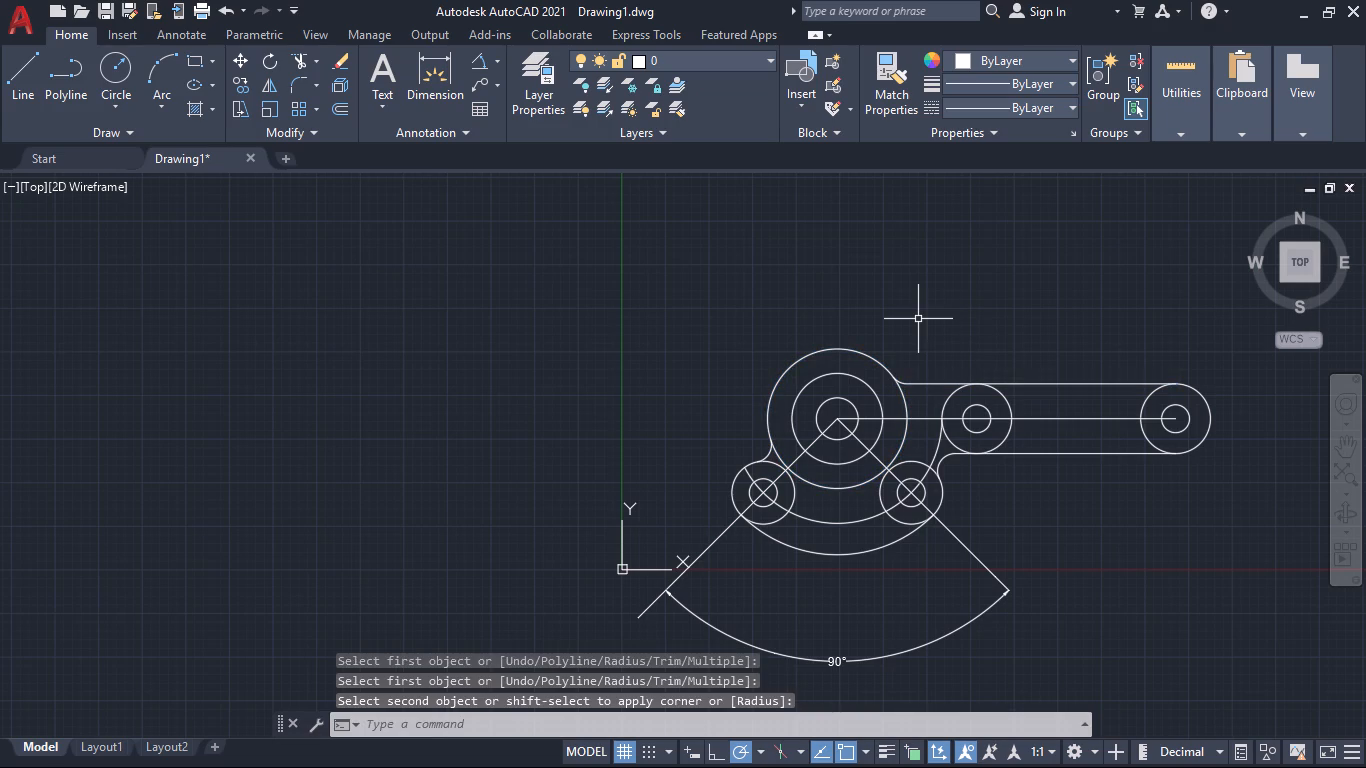
Trim away the nearer outer circle on the arm and the arc running from it down to the lower-right boss.
text(tr)
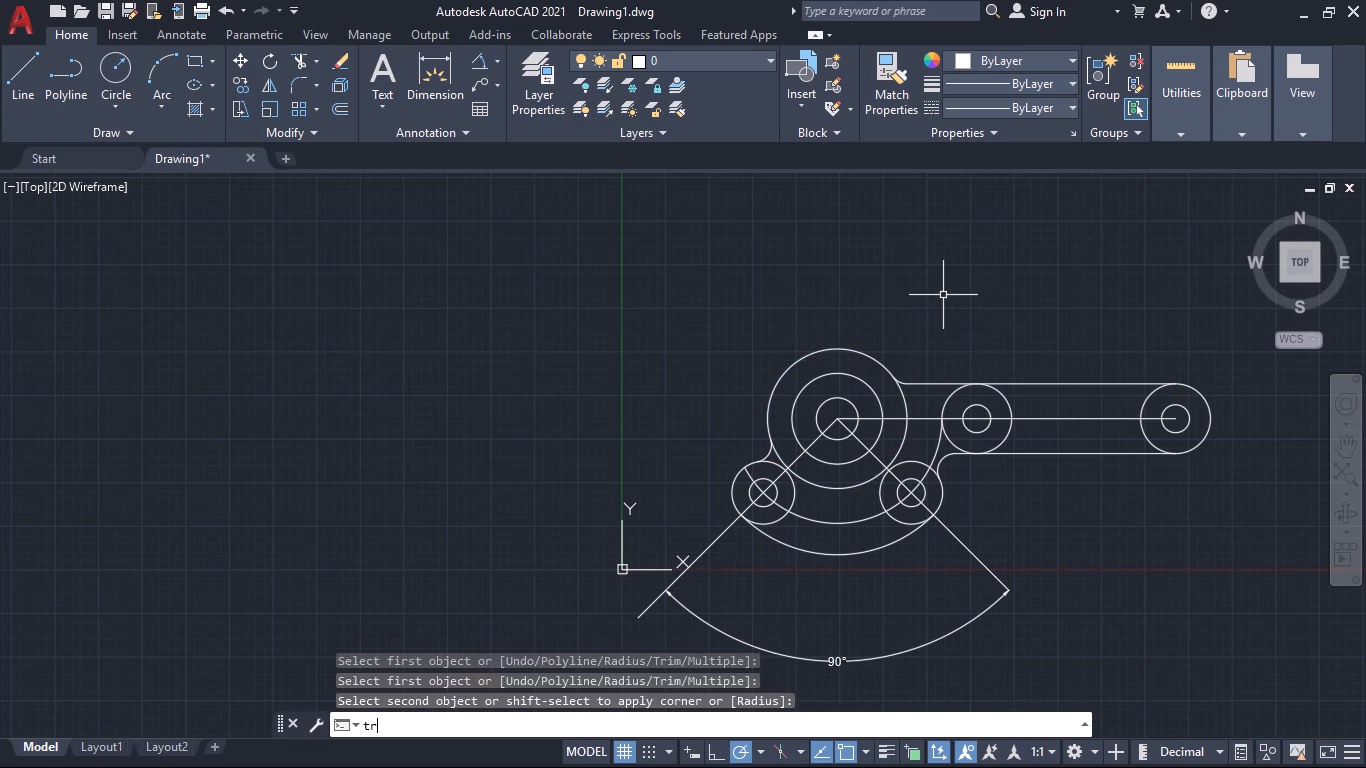
key(Return)
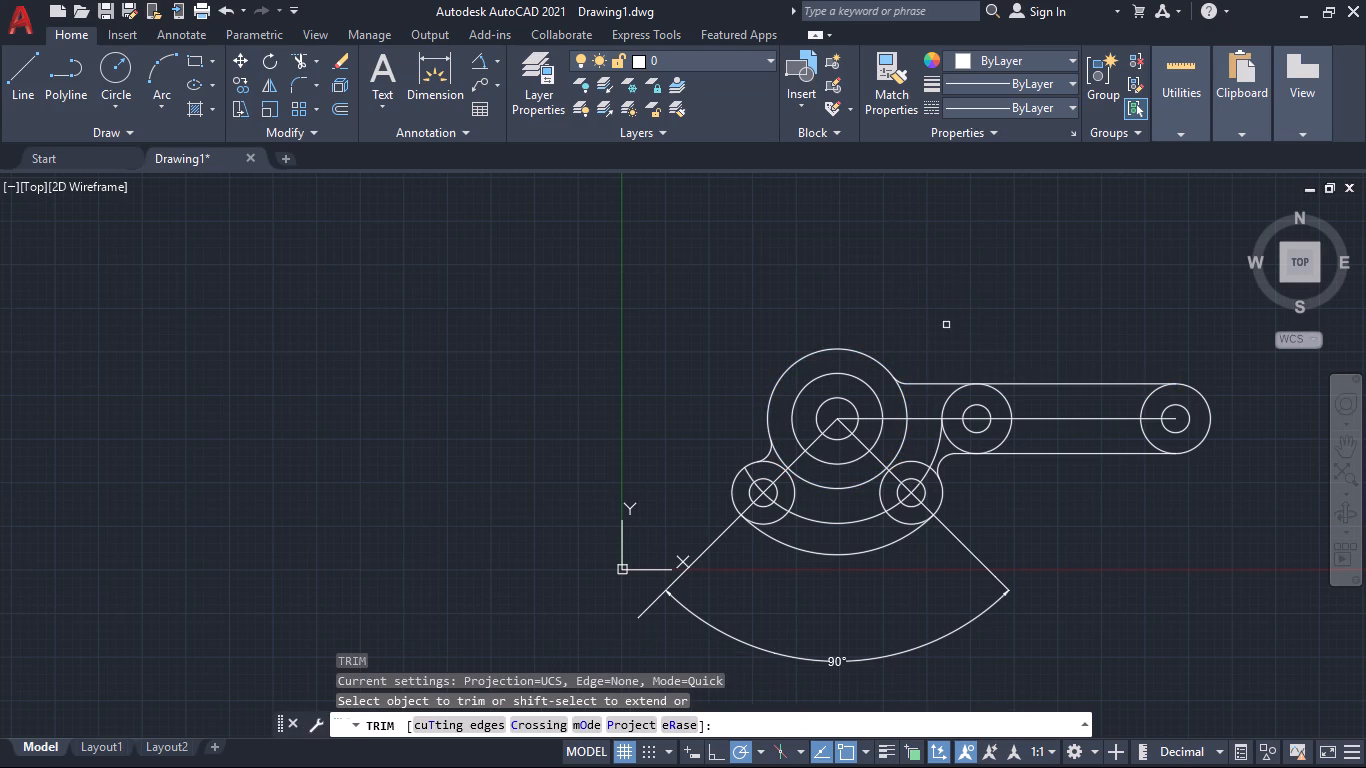
click(954, 400)
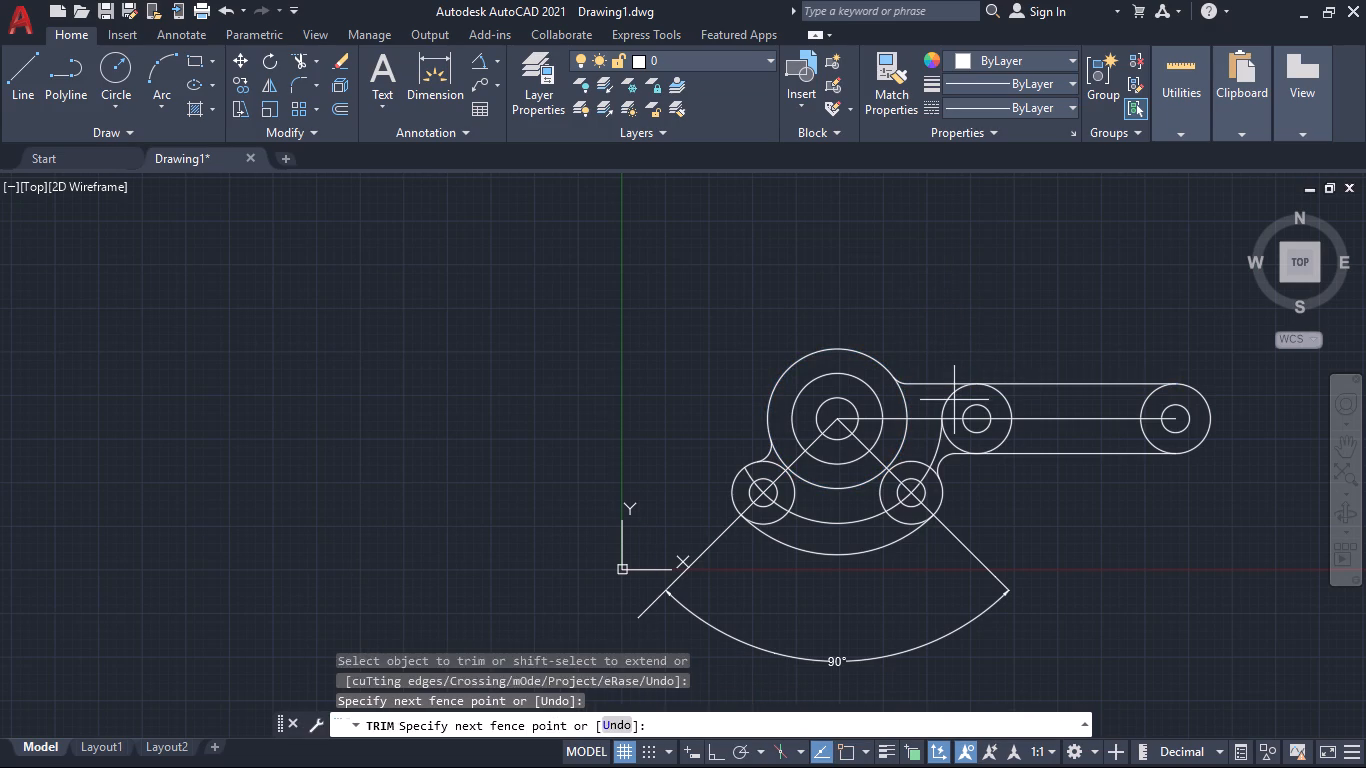
click(1014, 399)
click(945, 395)
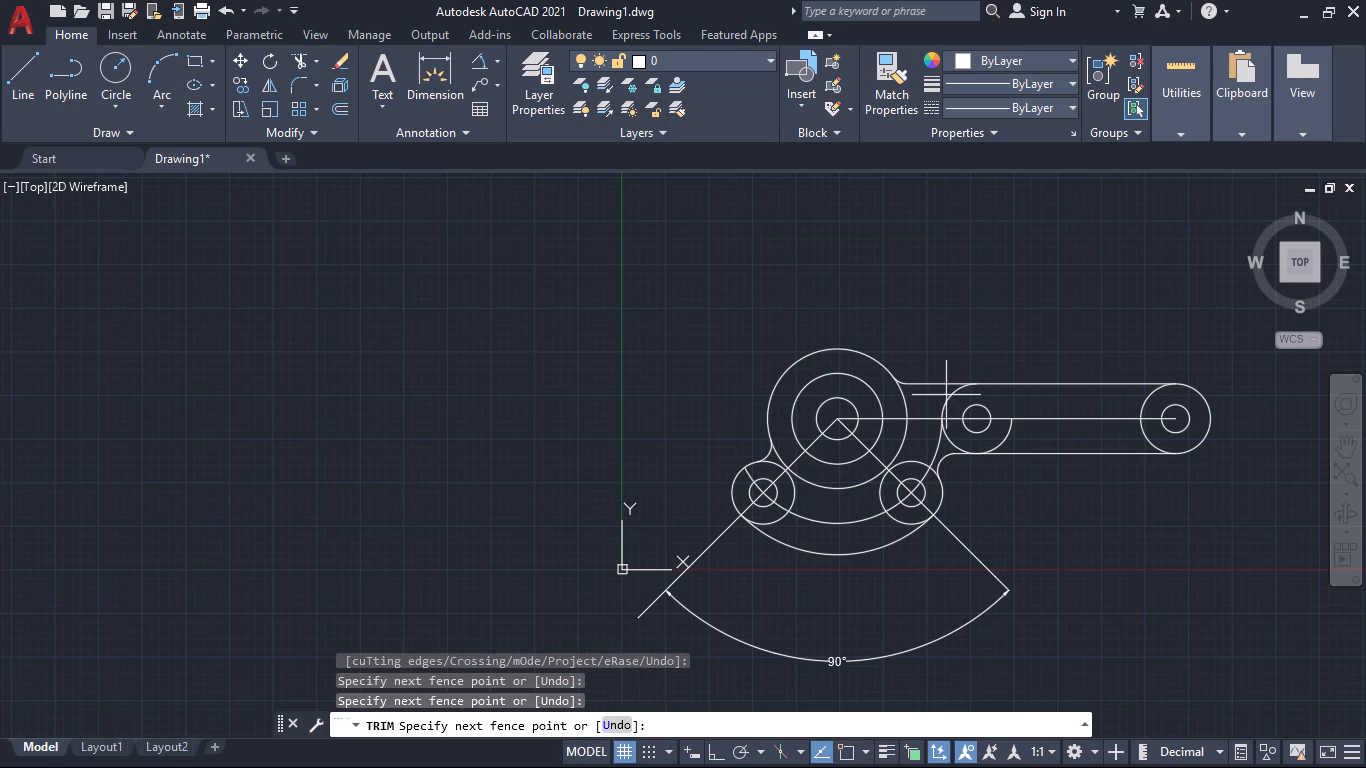
click(1017, 395)
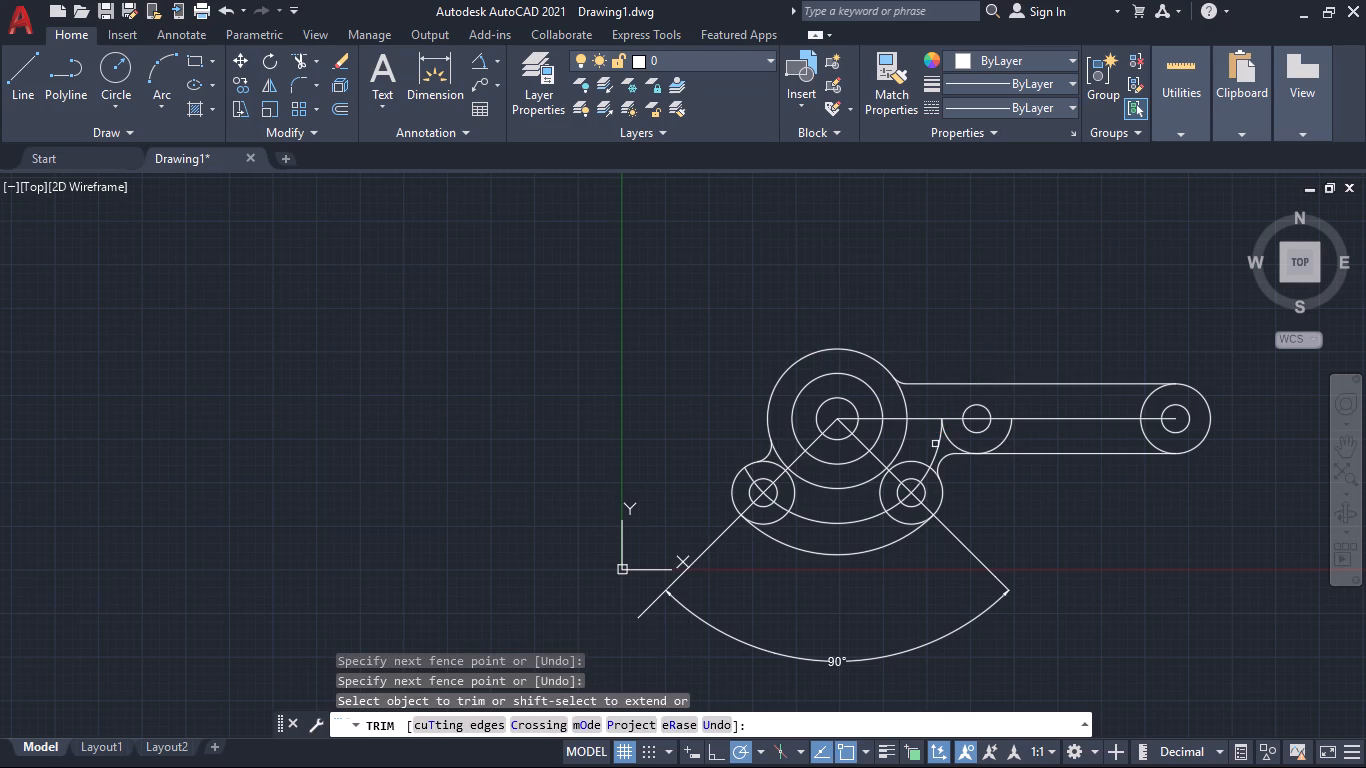
click(938, 445)
click(948, 442)
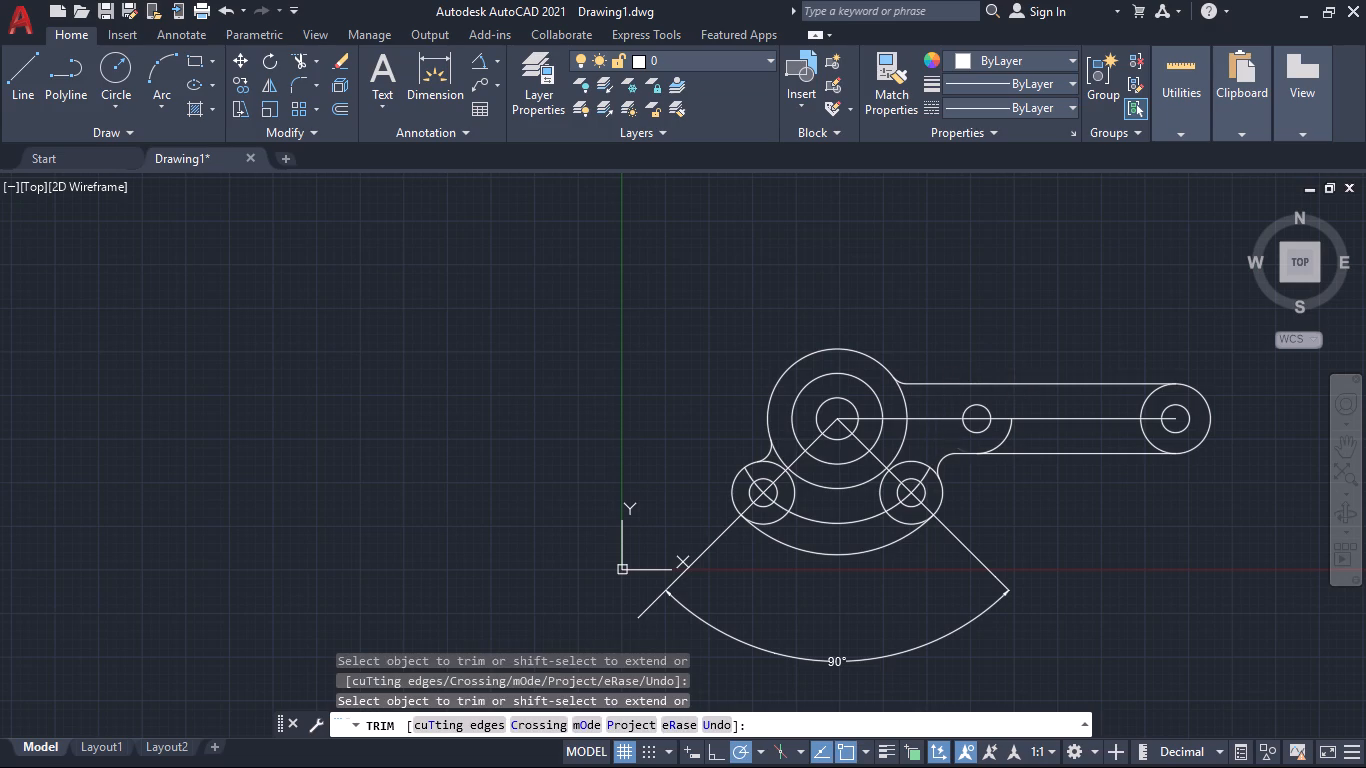
click(999, 442)
Trim the inner half of the arm's outer end circle, leaving only the rounded end.
click(1147, 436)
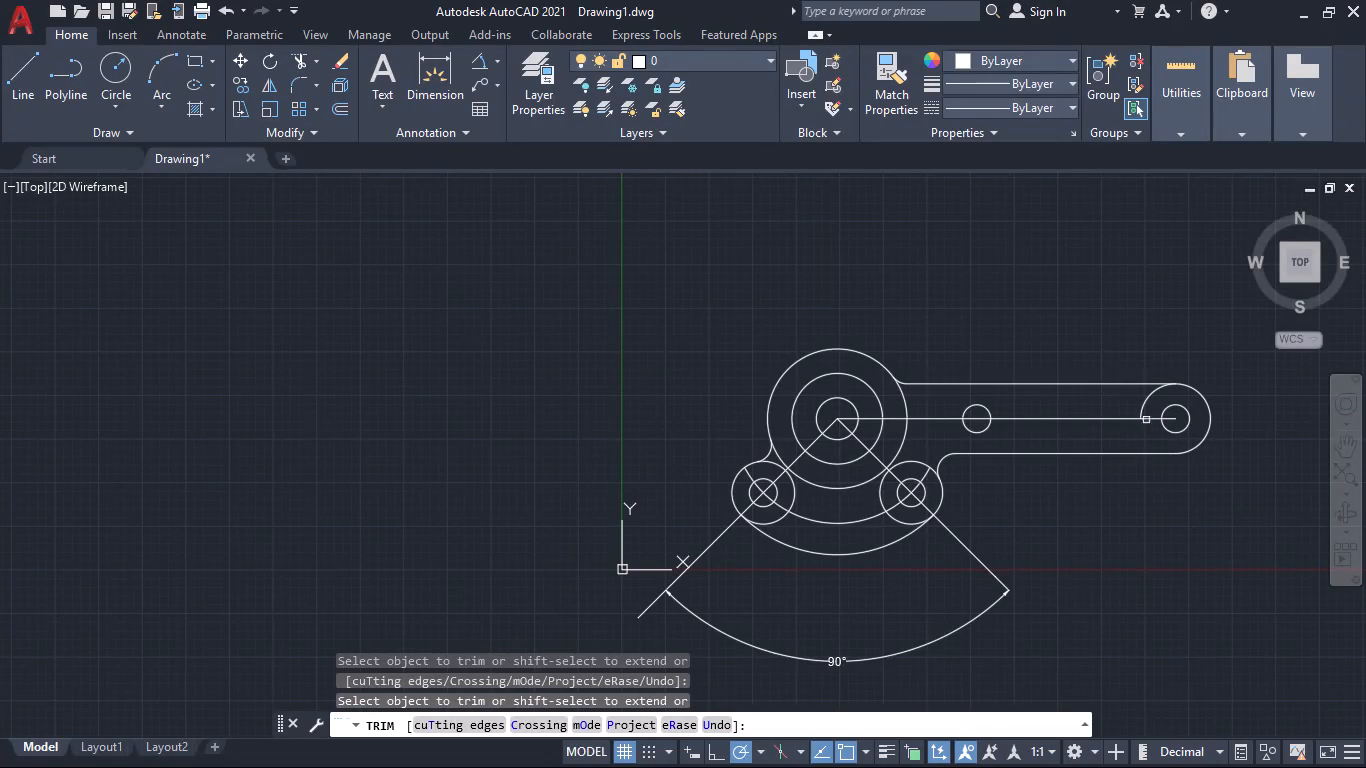
click(1146, 408)
key(Escape)
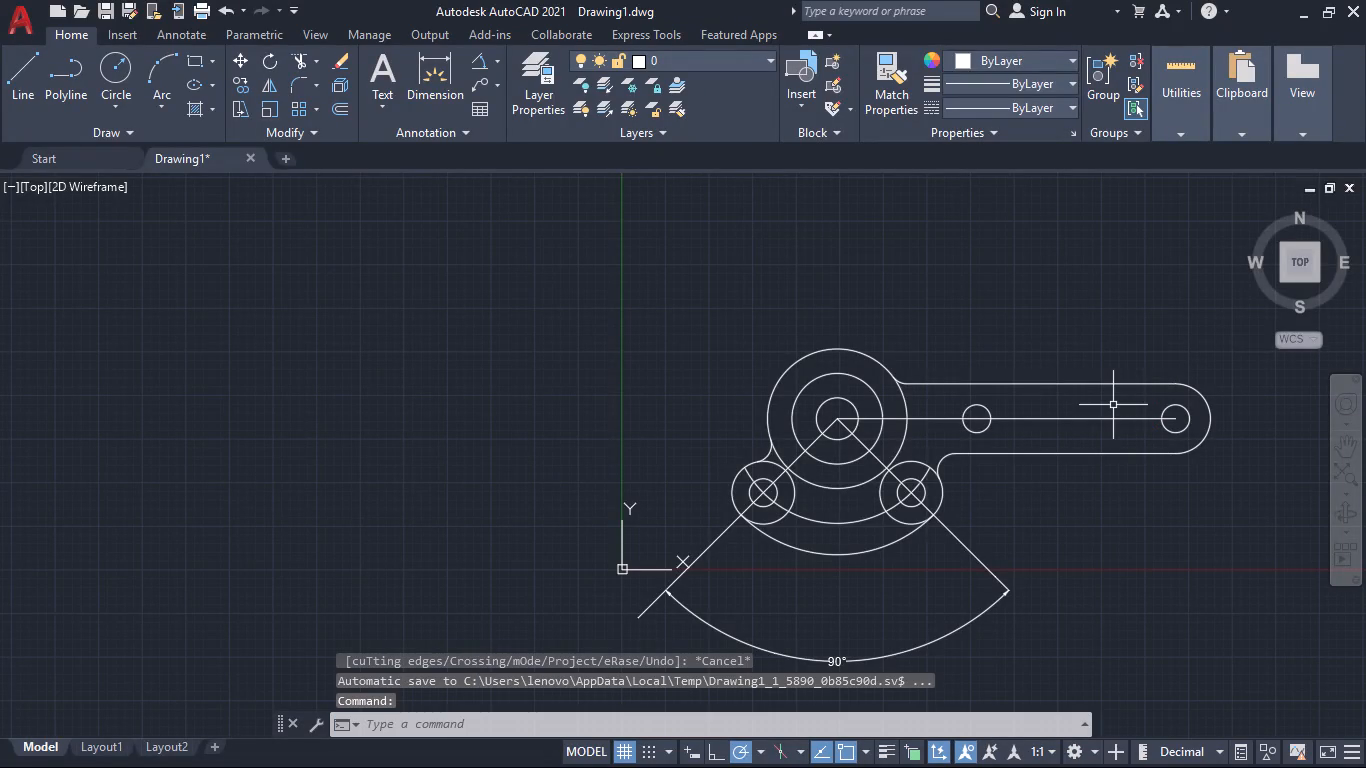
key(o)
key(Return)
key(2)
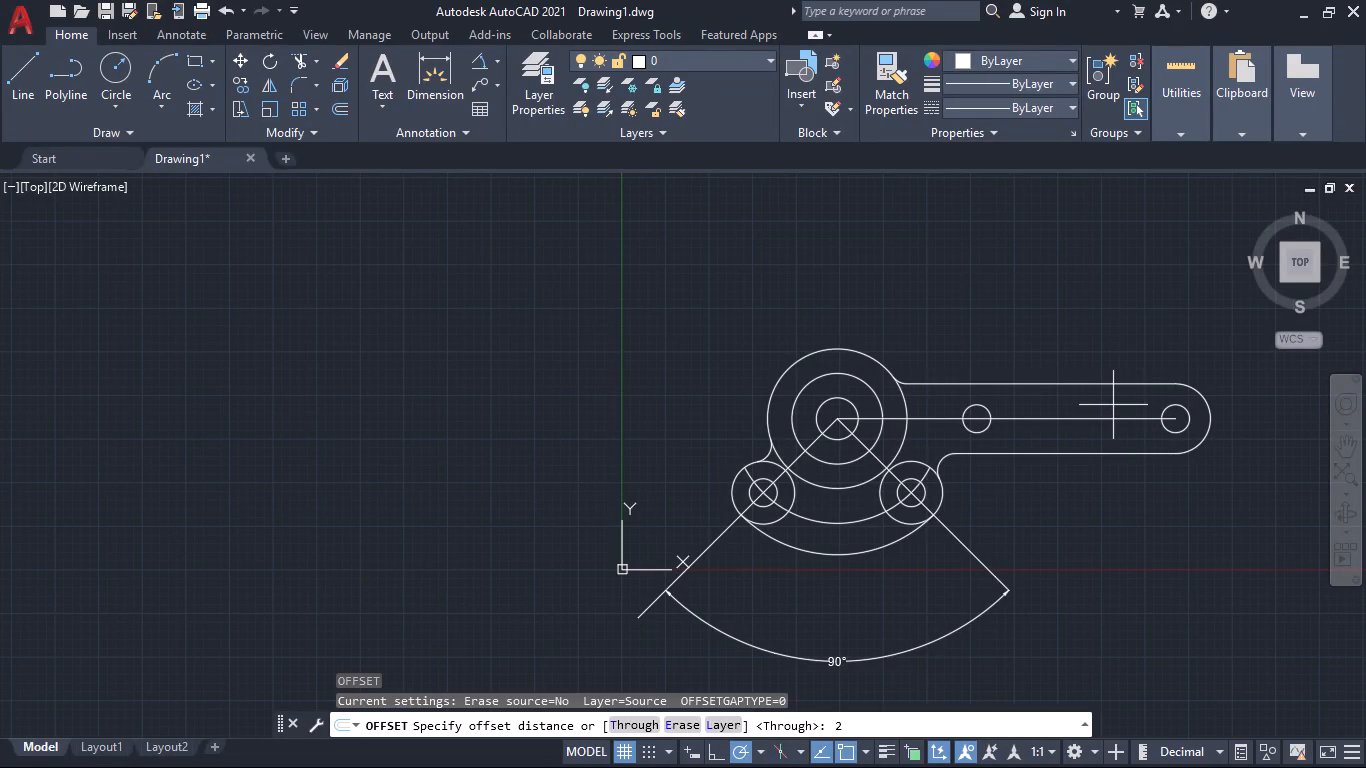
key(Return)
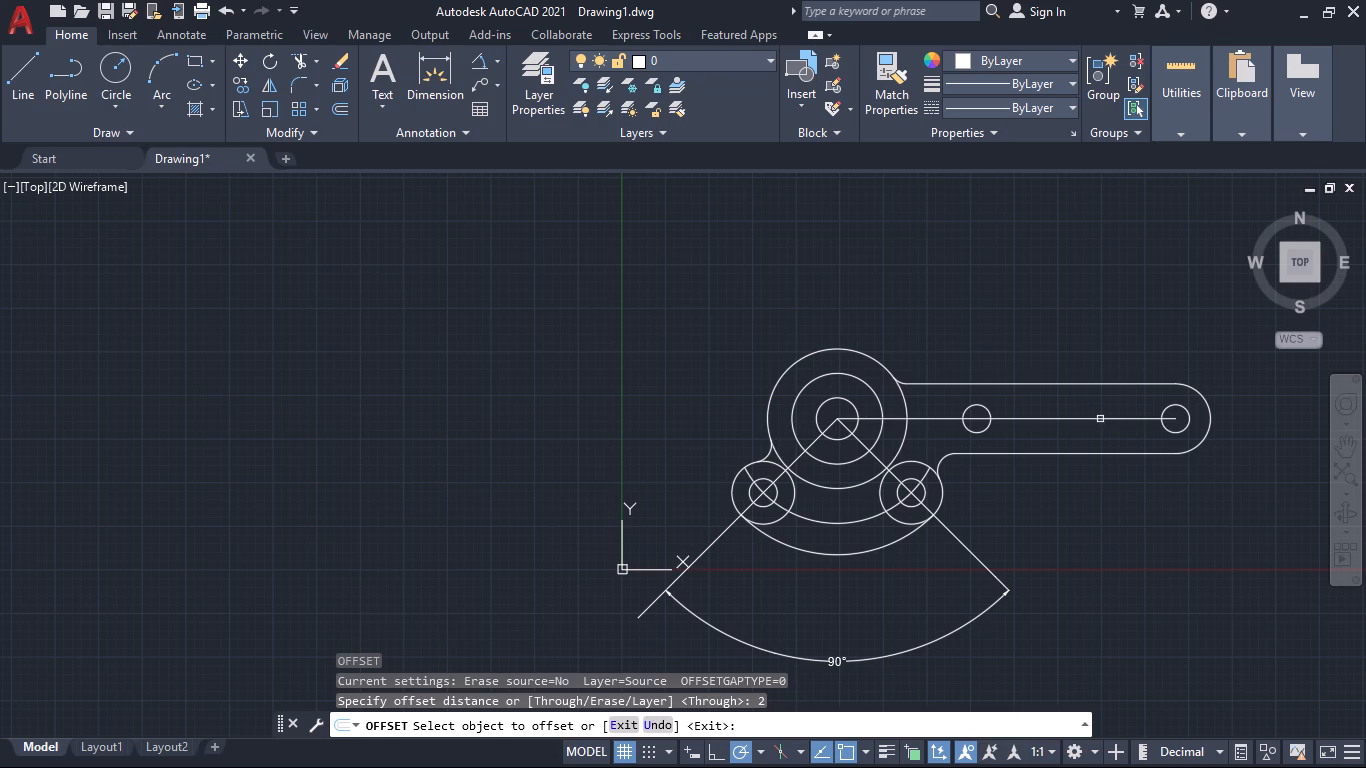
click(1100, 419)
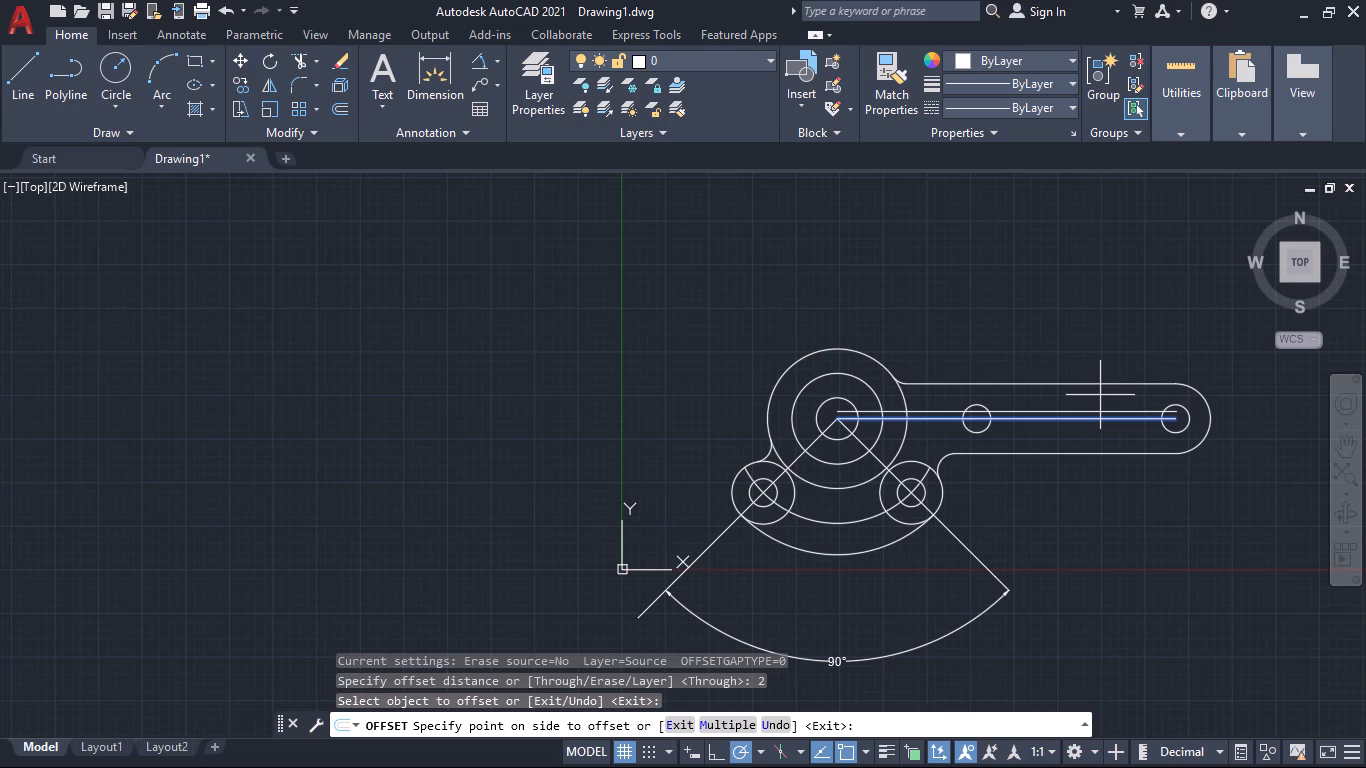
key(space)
Offset the arm's horizontal centerline by 4 on both sides to form the straight edges of the slot.
key(space)
key(4)
key(Return)
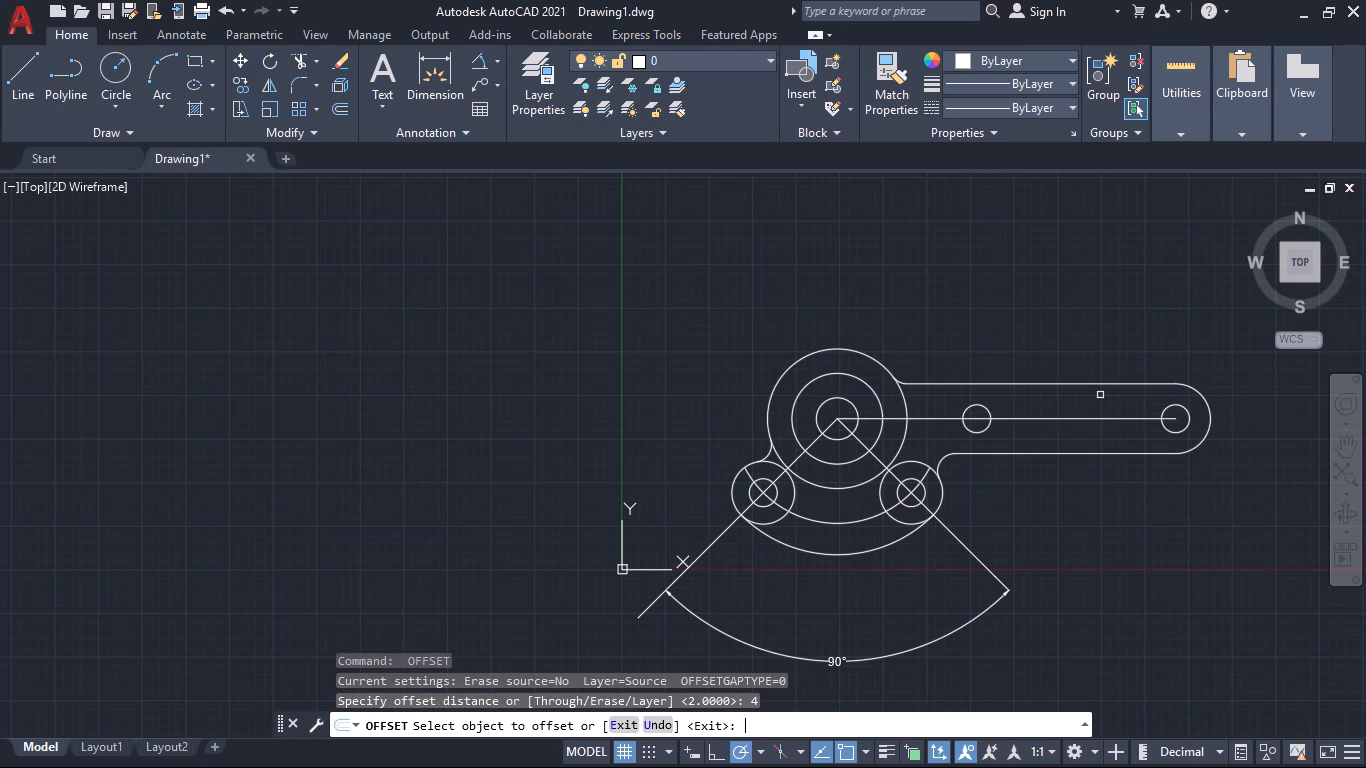
click(1085, 418)
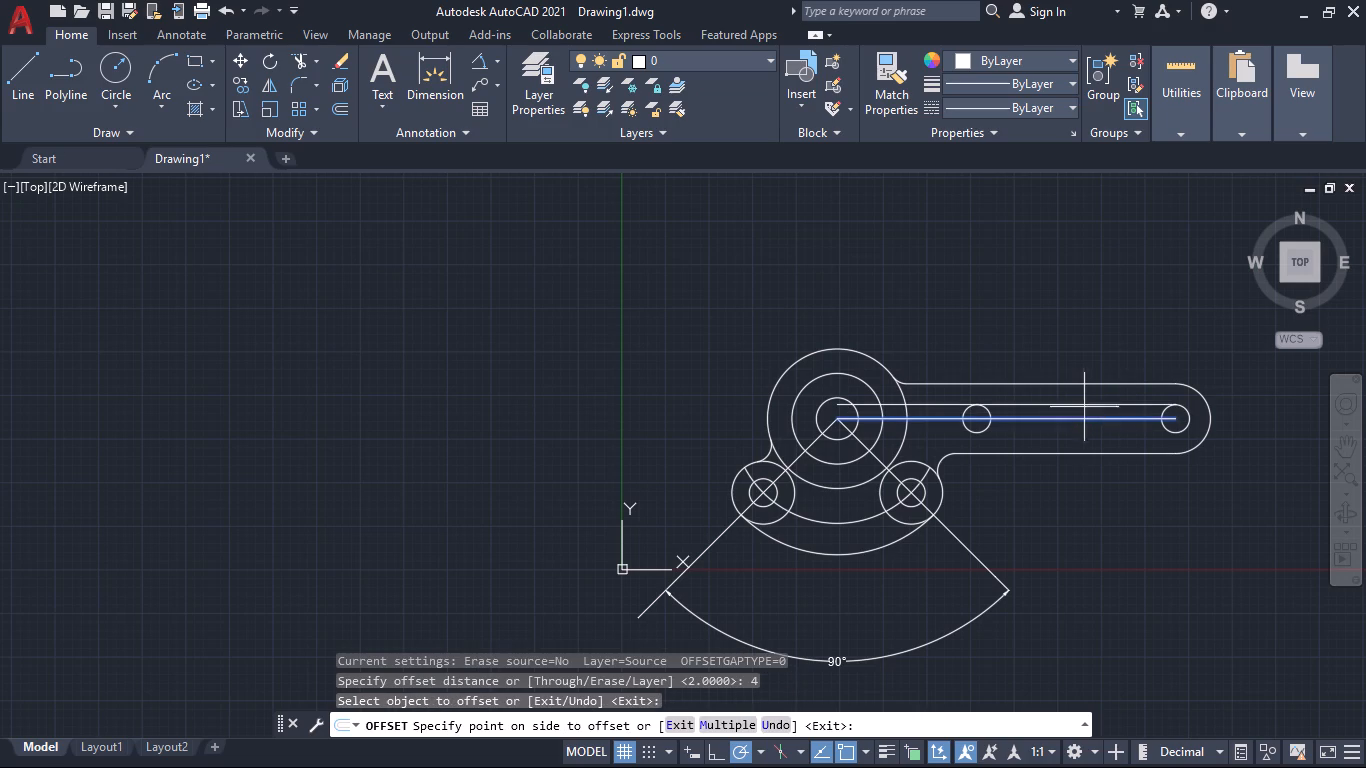
click(1084, 394)
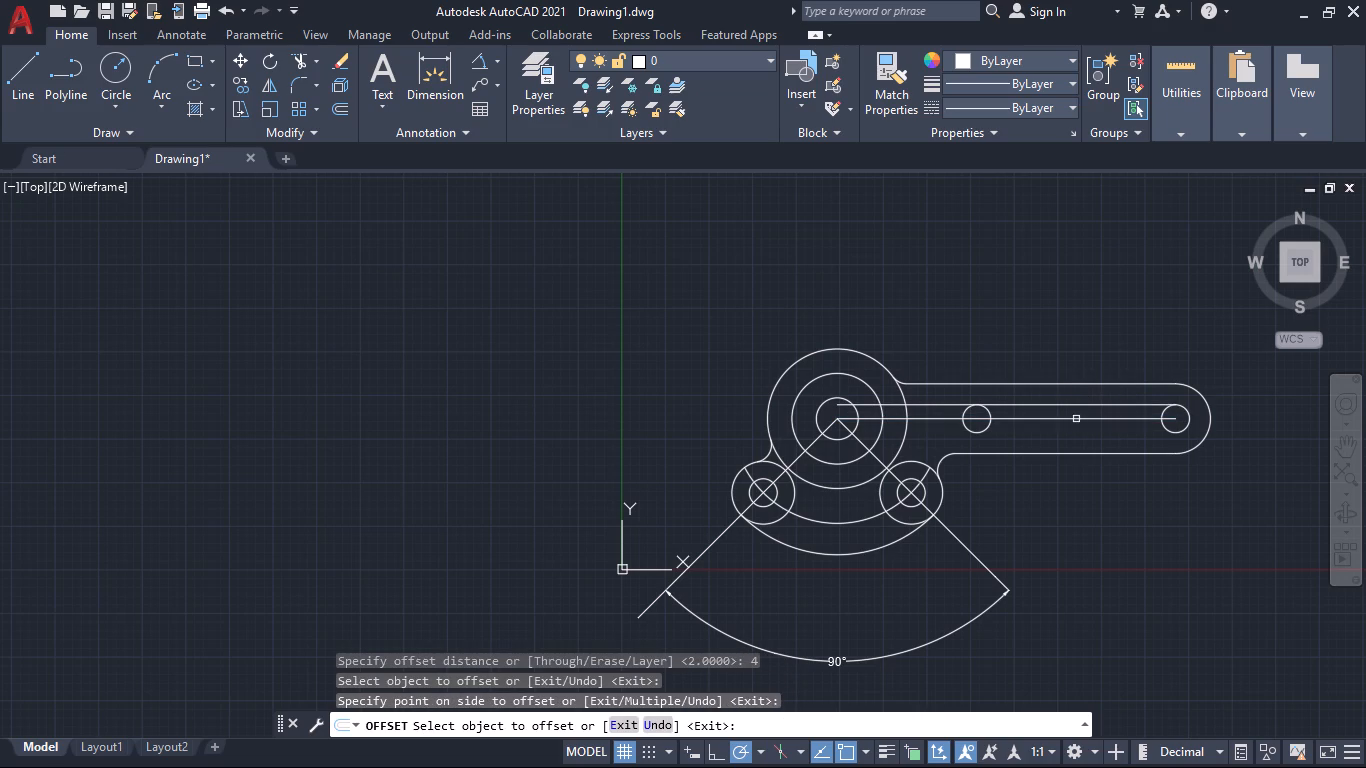
click(1075, 421)
click(1075, 443)
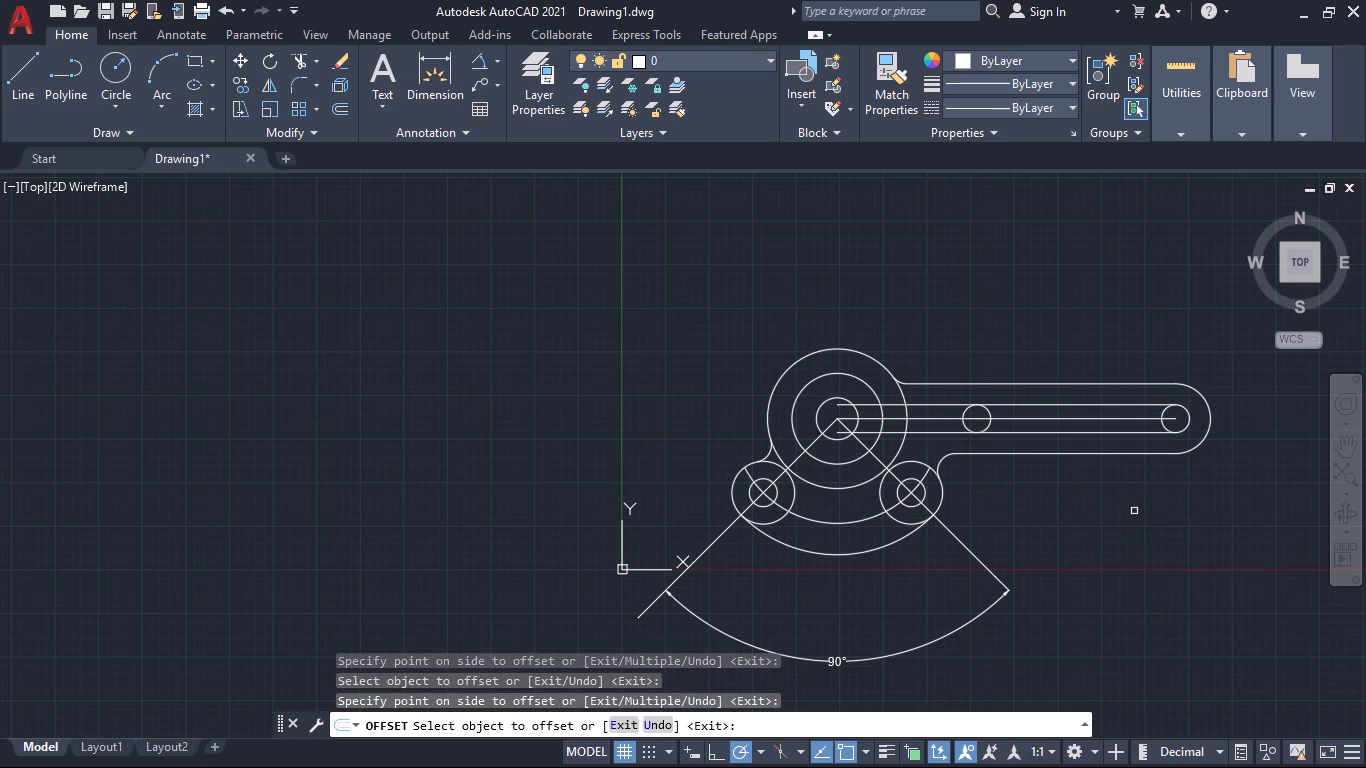
key(Escape)
Trim the centerline and both offset lines between the main hub's outer circle and the slot's nearer circle.
text(tr)
key(Return)
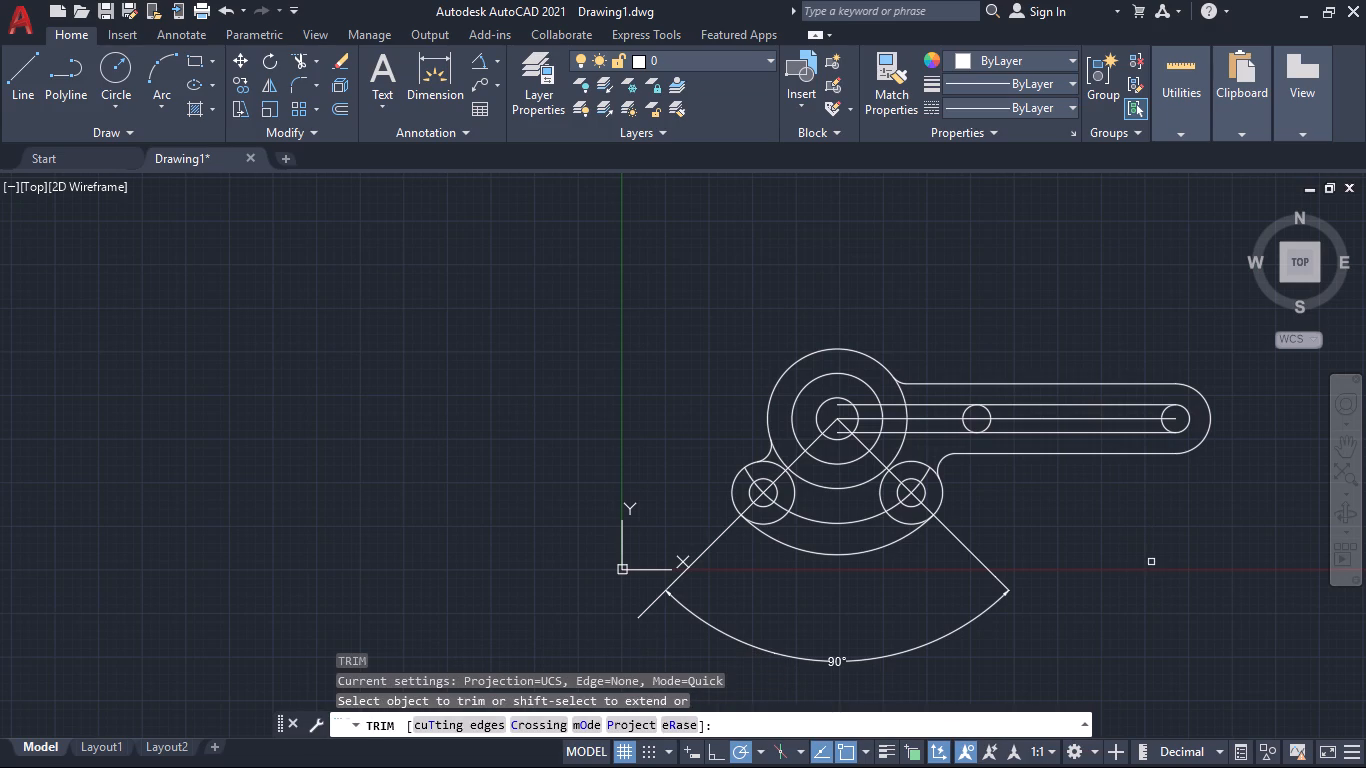
click(965, 399)
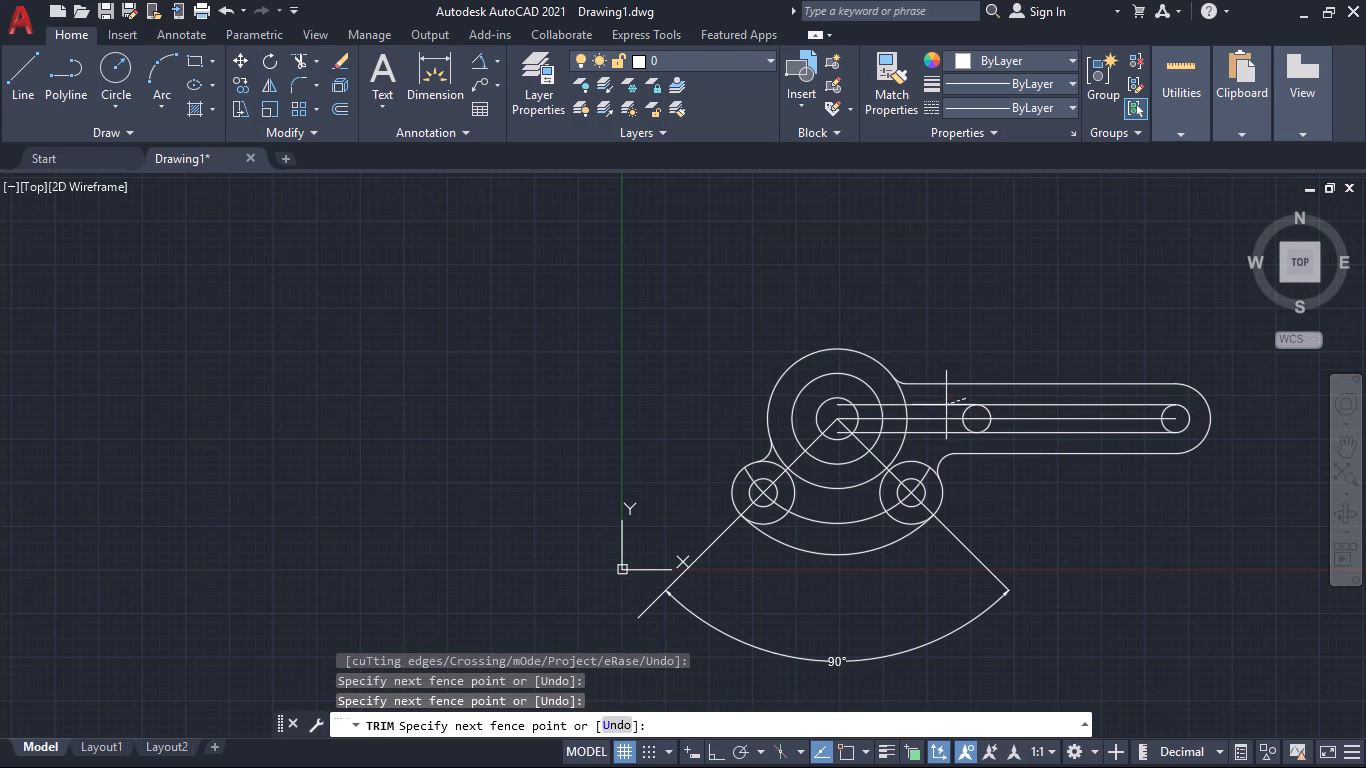
click(917, 441)
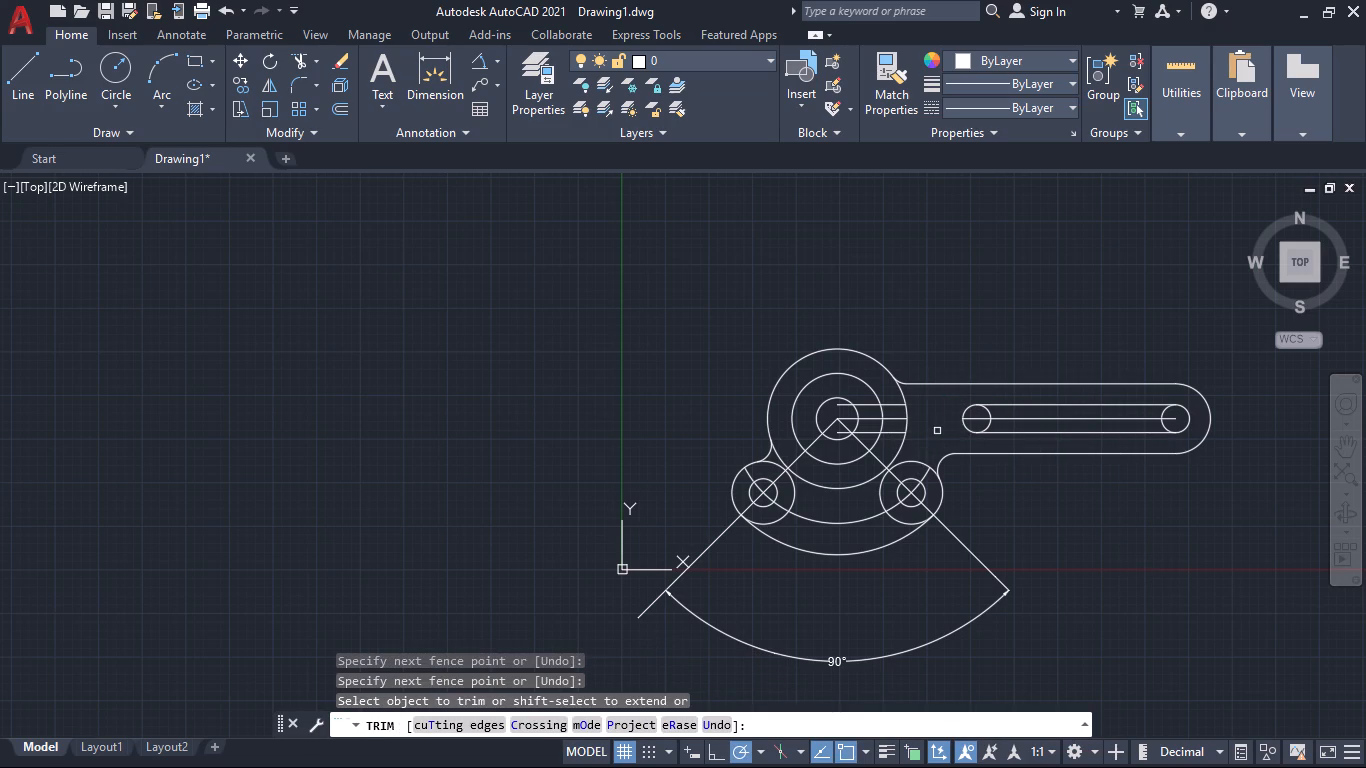
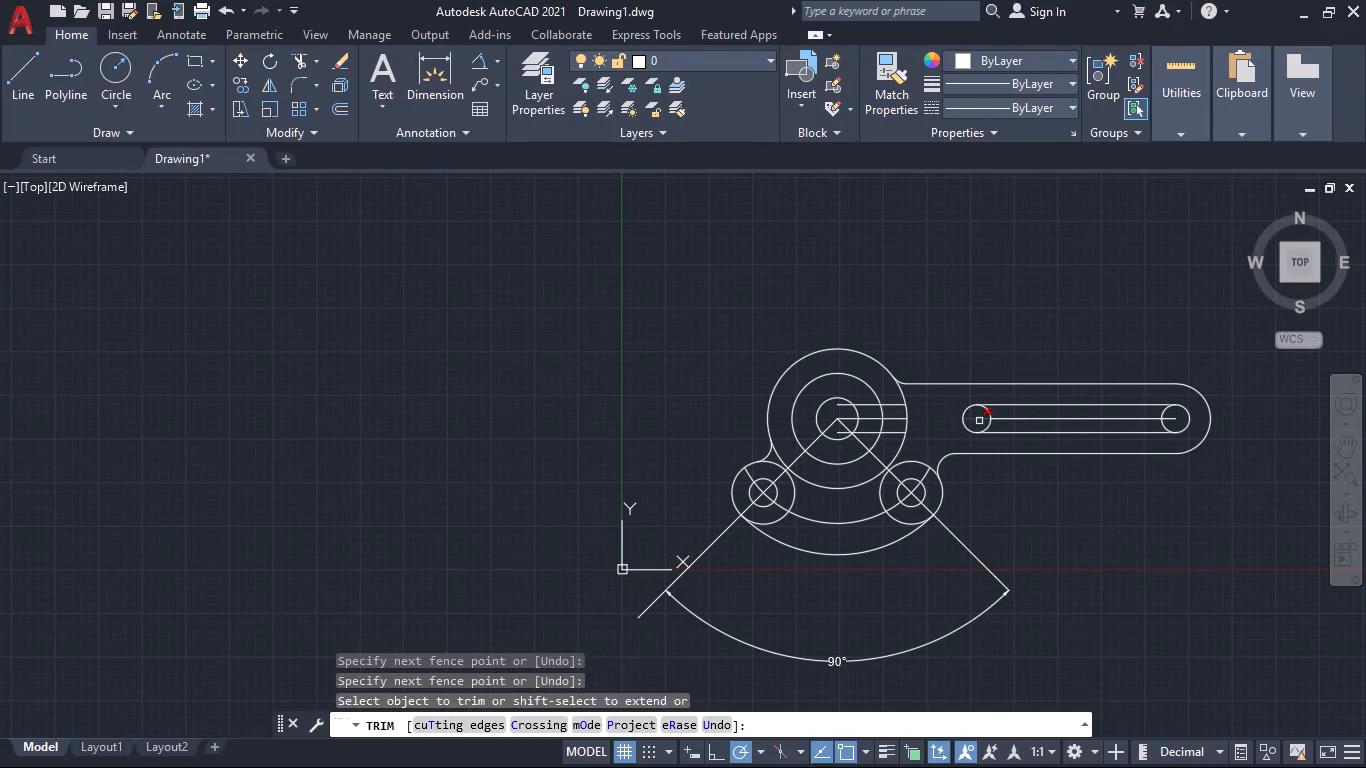
Trim the centerline inside the arm's slot and the inner halves of both end circles, leaving a clean rounded slot outline.
click(979, 421)
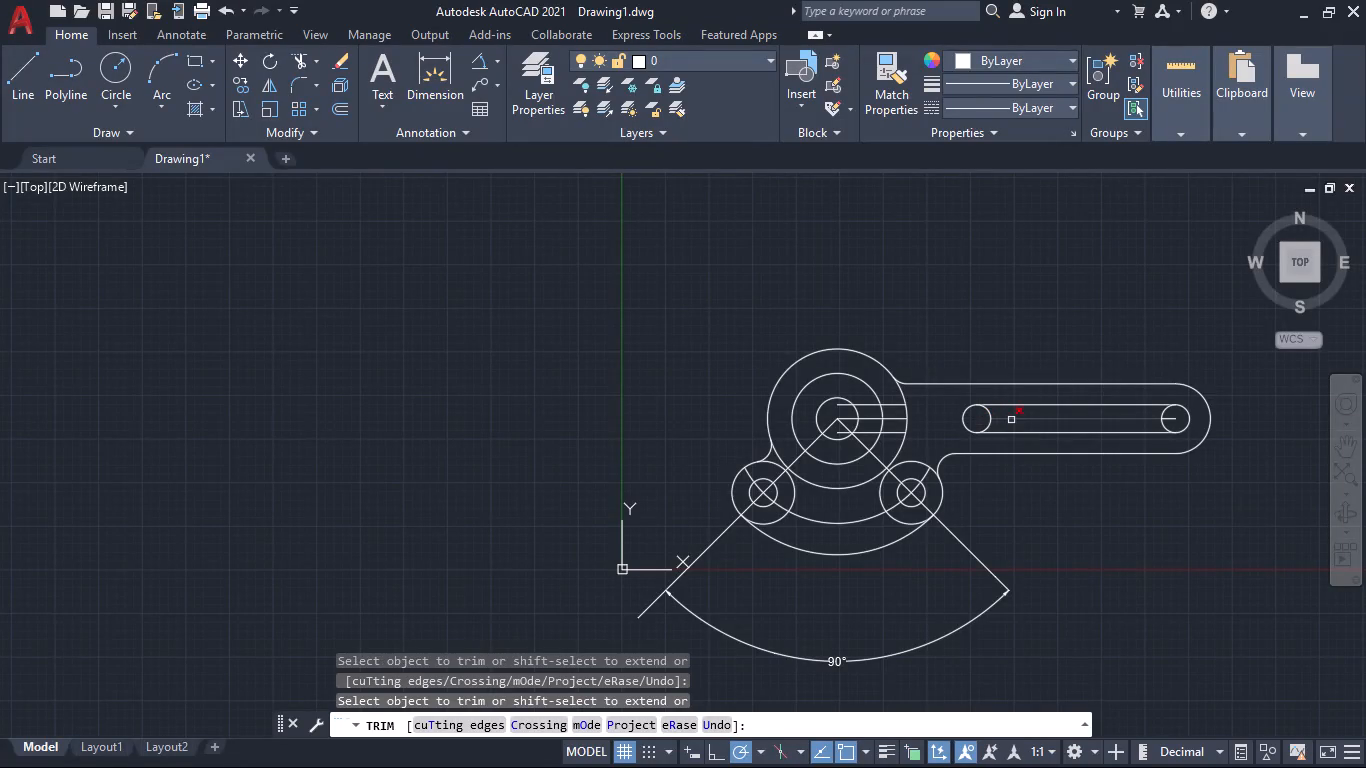
click(1013, 420)
click(1177, 422)
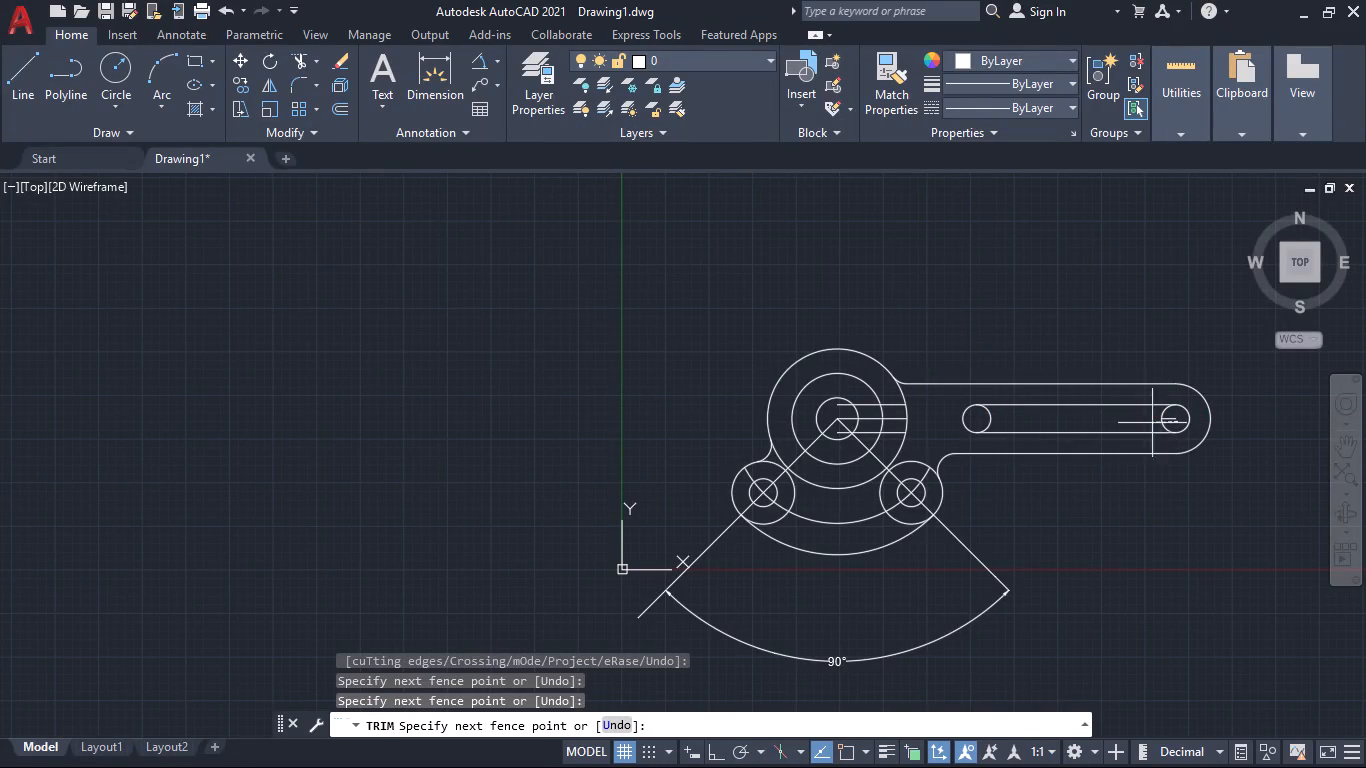
click(1129, 423)
click(1168, 413)
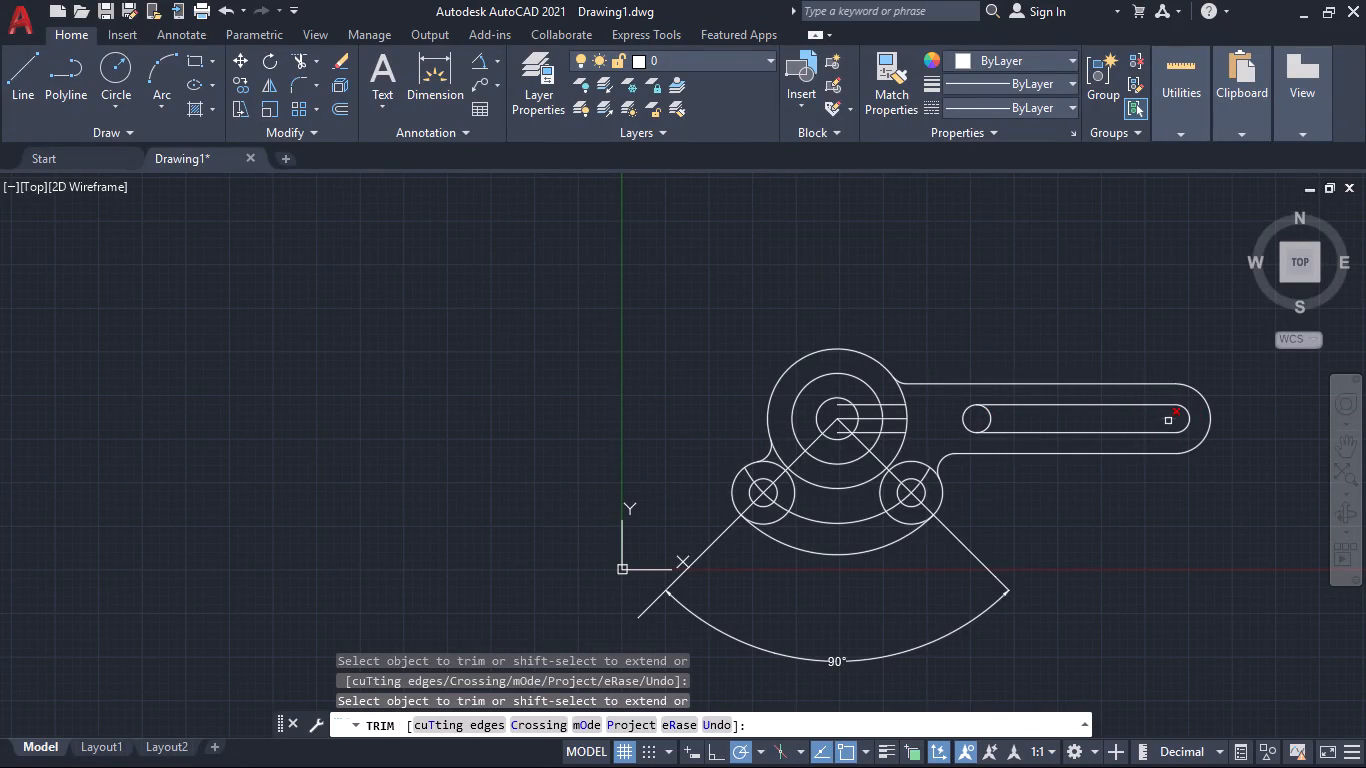
click(1168, 421)
click(979, 423)
click(1004, 423)
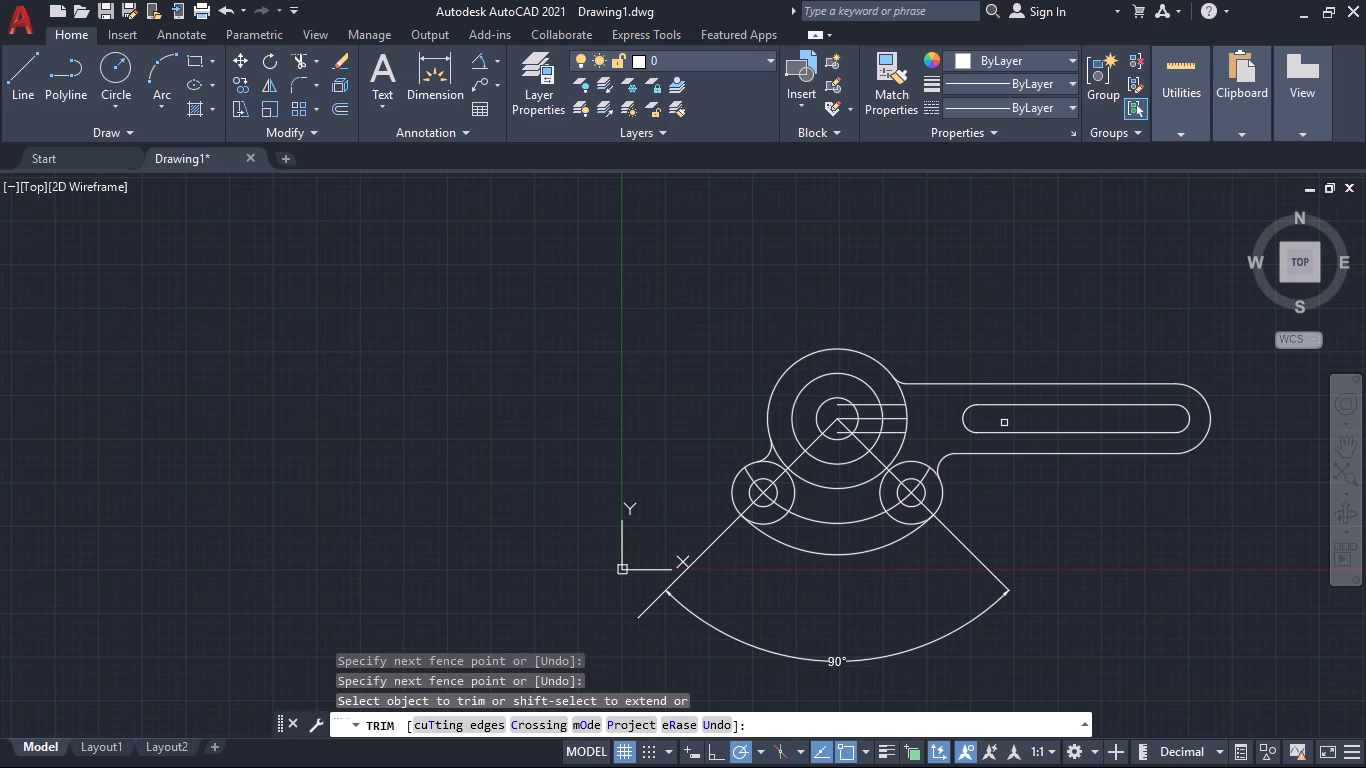
Trim away the remaining centerline and both offset line pieces crossing the main hub's circles.
click(898, 431)
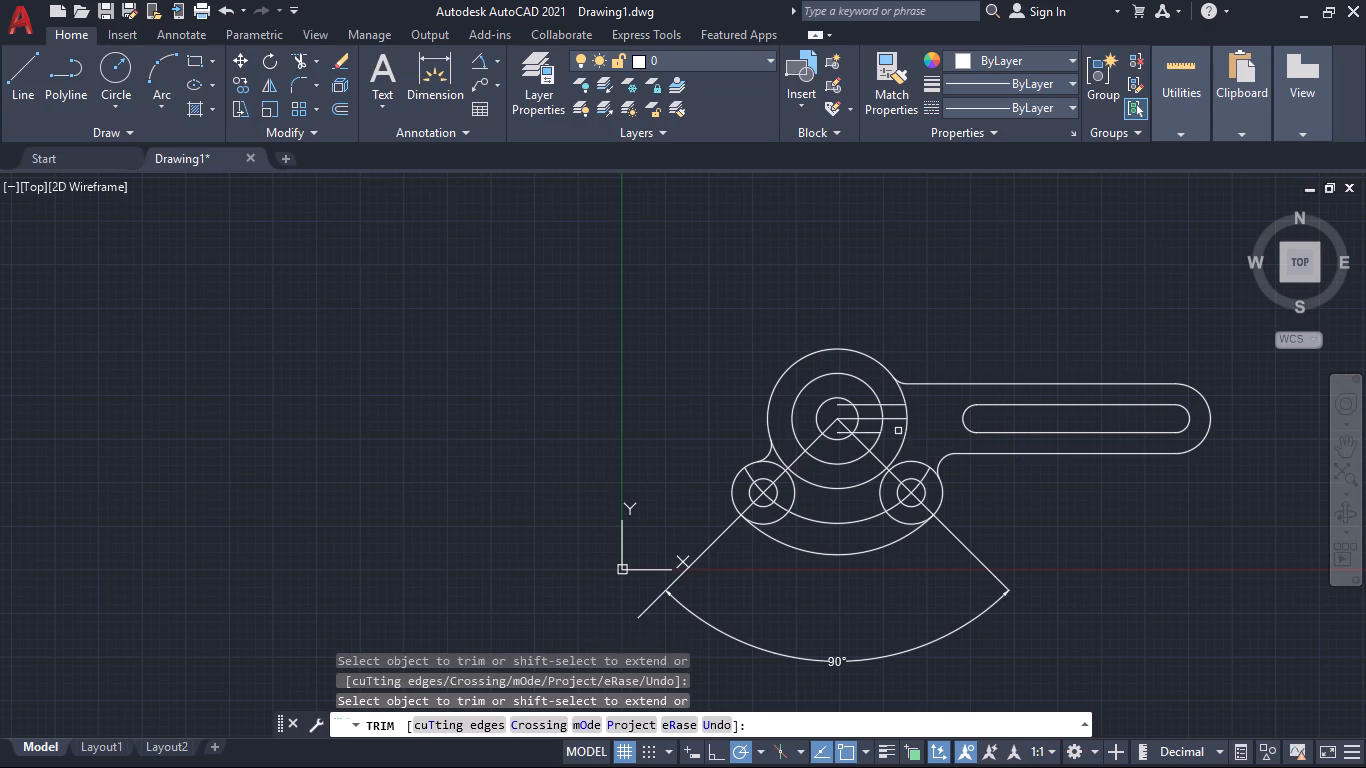
click(870, 434)
click(840, 432)
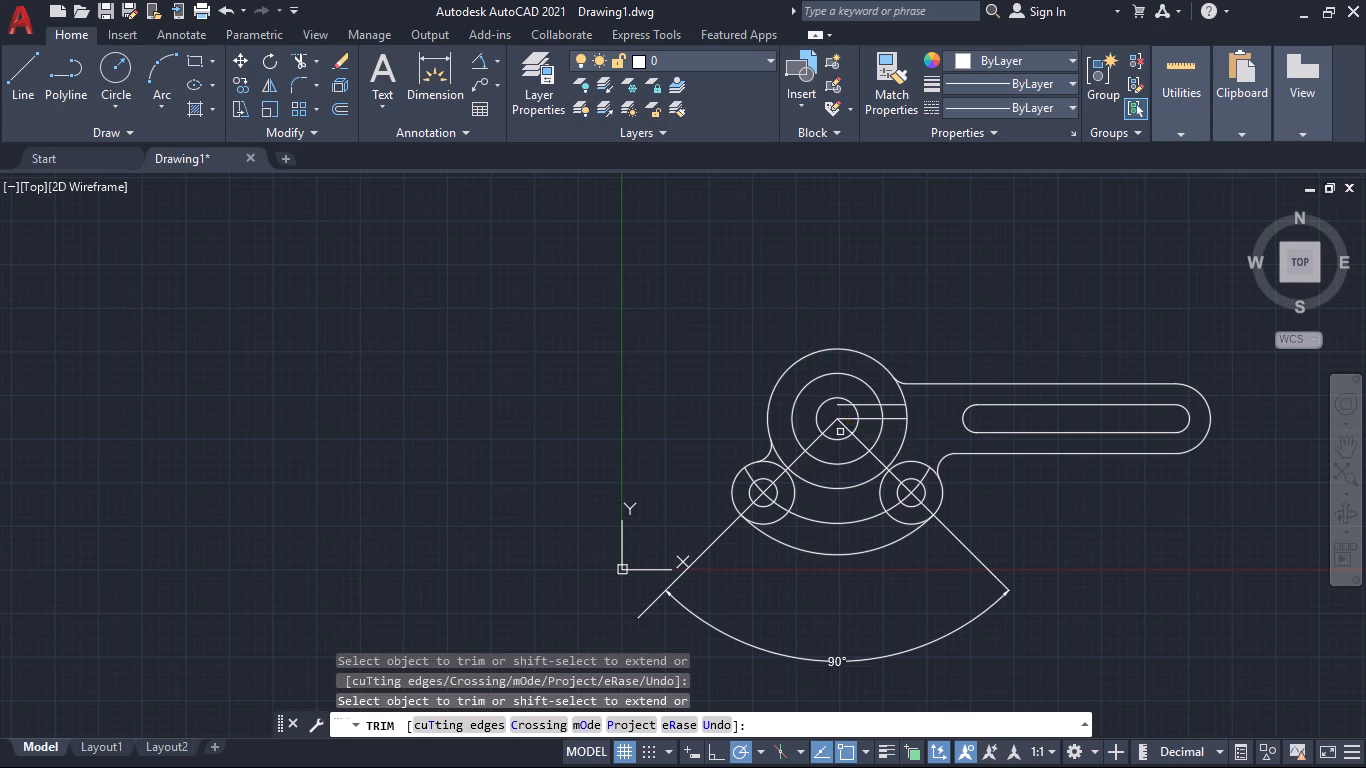
click(847, 420)
click(869, 419)
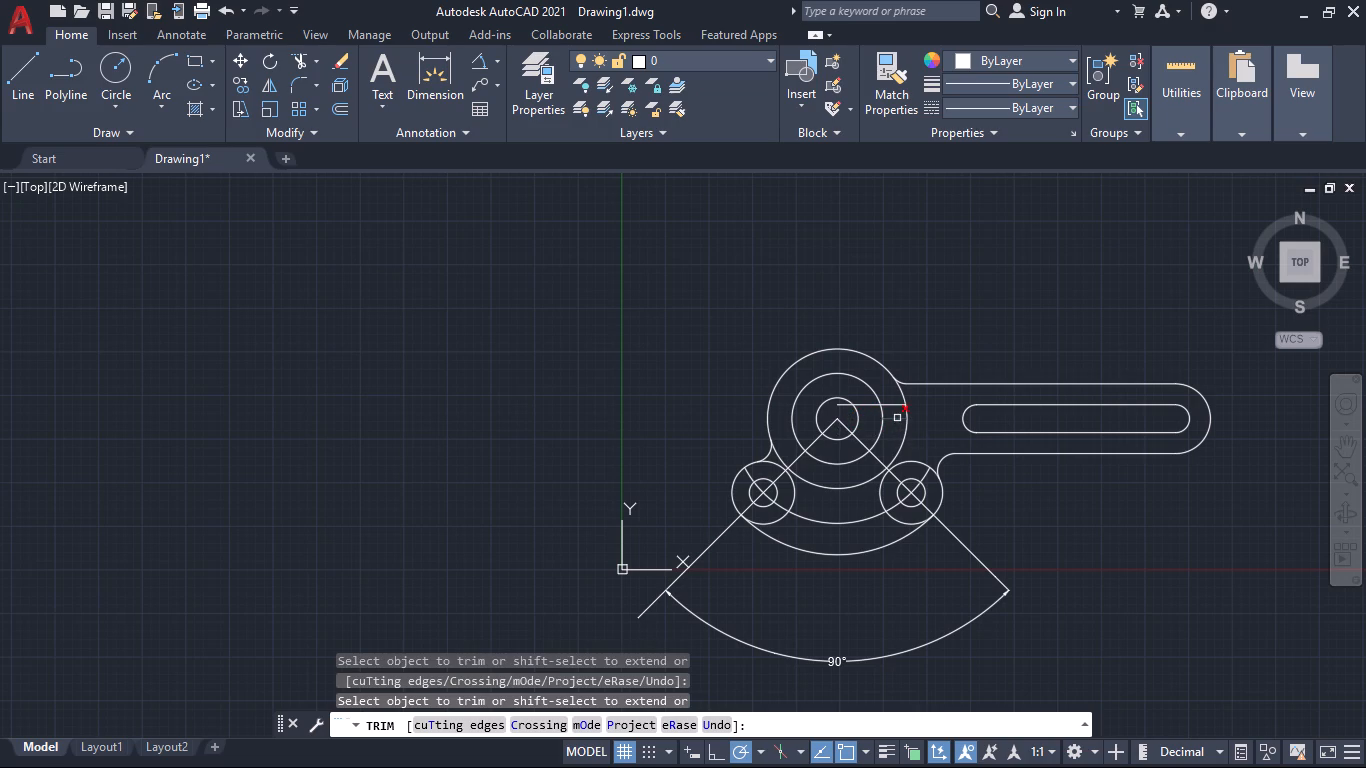
click(899, 418)
click(895, 407)
click(868, 405)
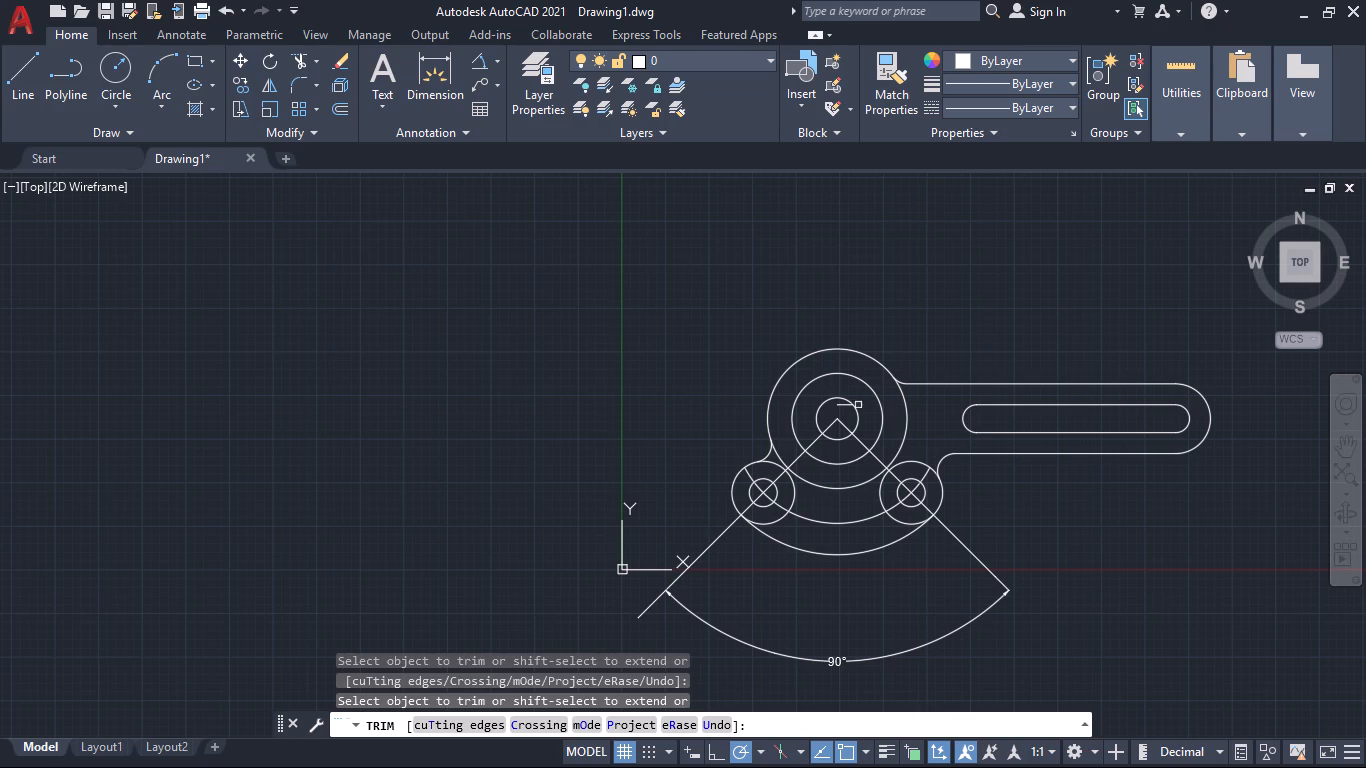
click(844, 404)
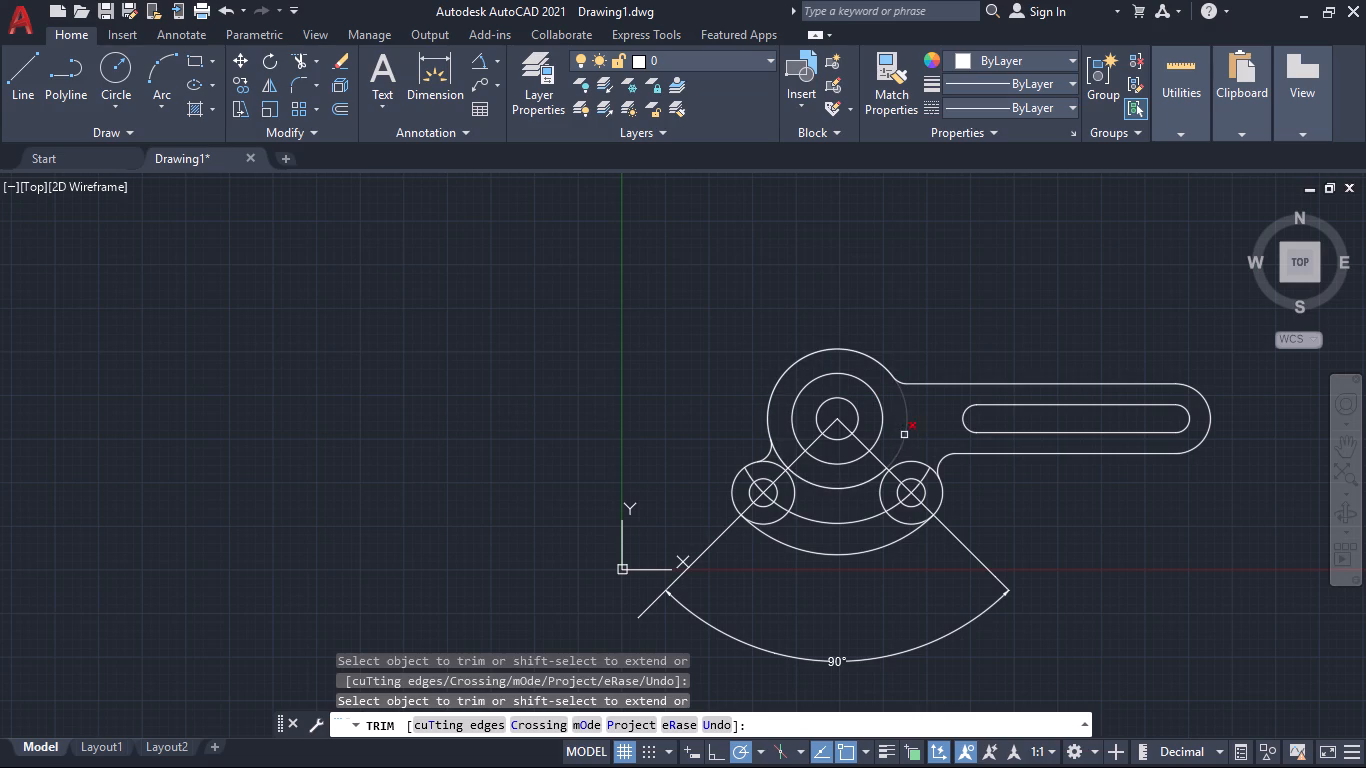
Trim the main hub's outer circle between the arm's upper fillet and the lower-left boss's fillet.
click(904, 435)
click(868, 479)
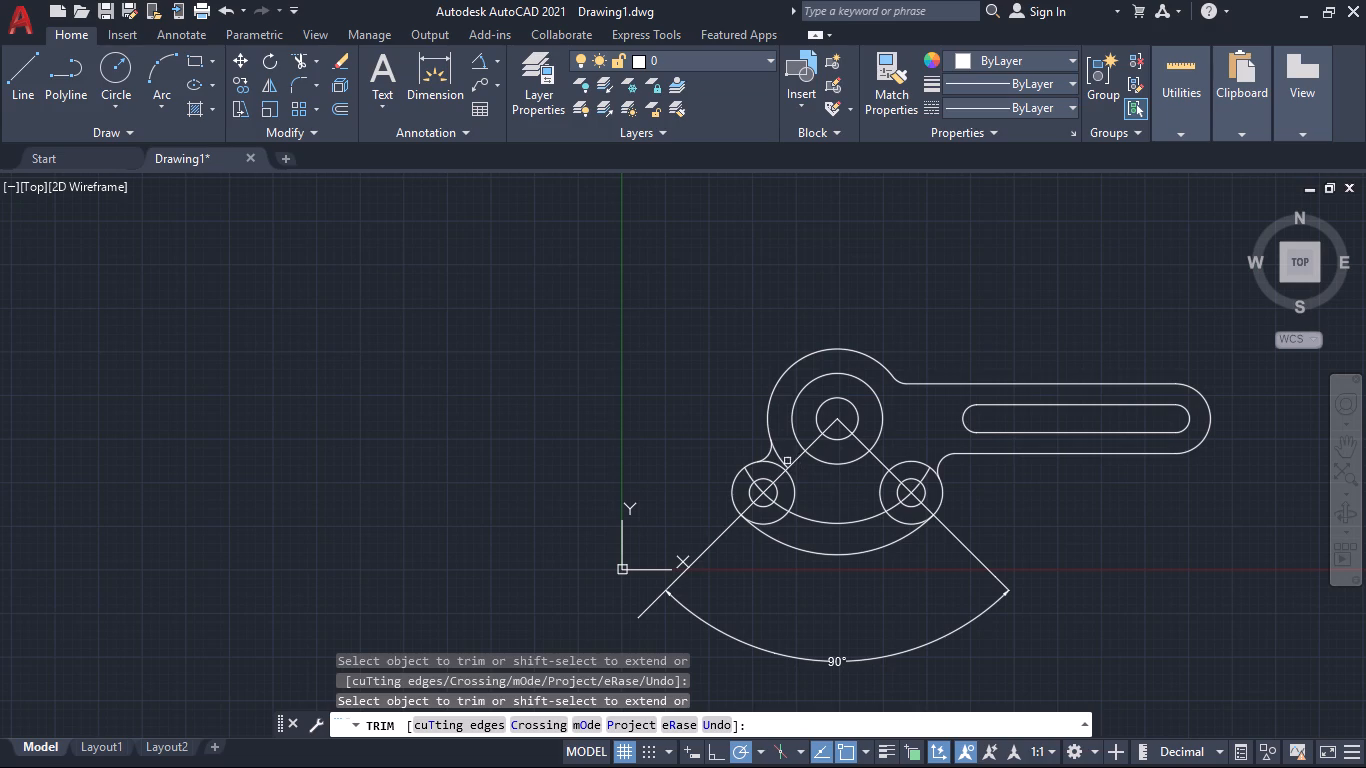
click(779, 457)
Trim the part of the lower-left boss's outer circle that lies inside the link's body, leaving only its outer side.
click(774, 521)
click(789, 494)
click(802, 493)
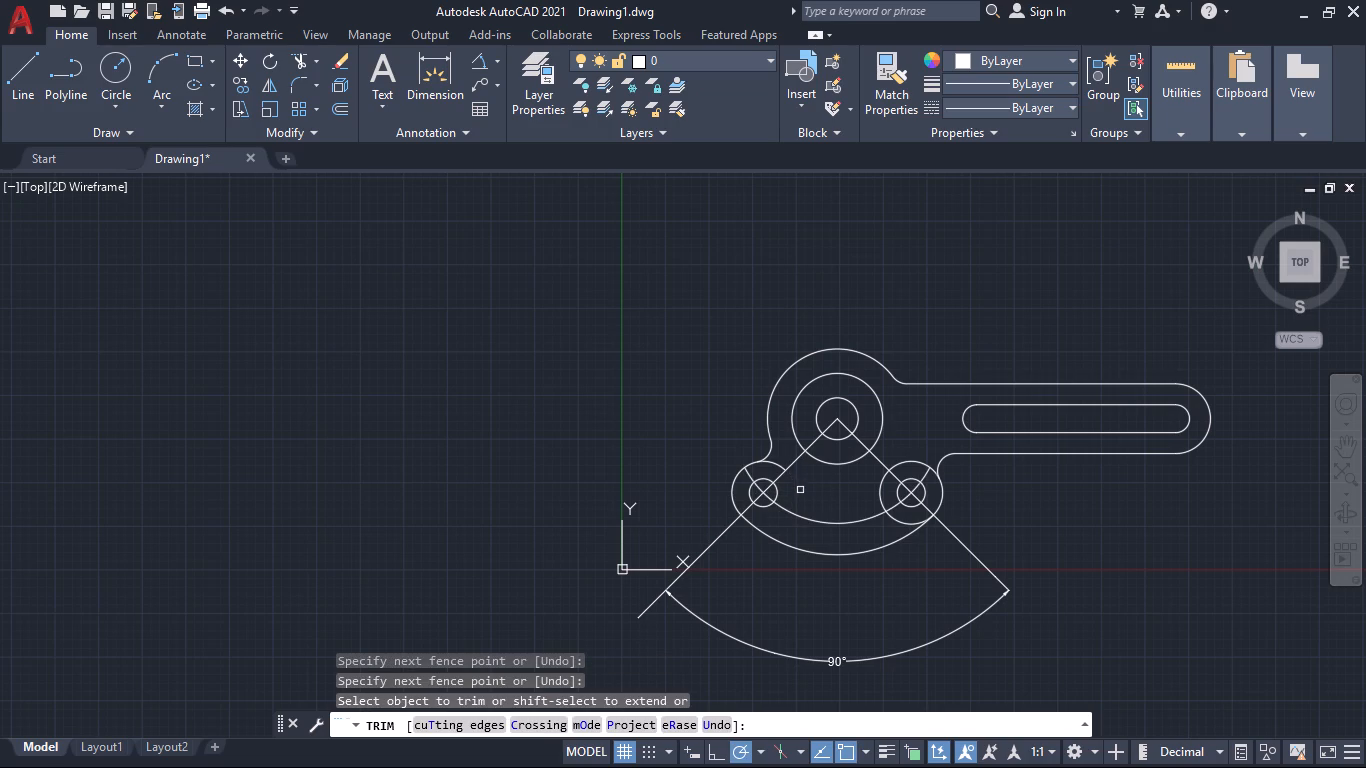
click(776, 462)
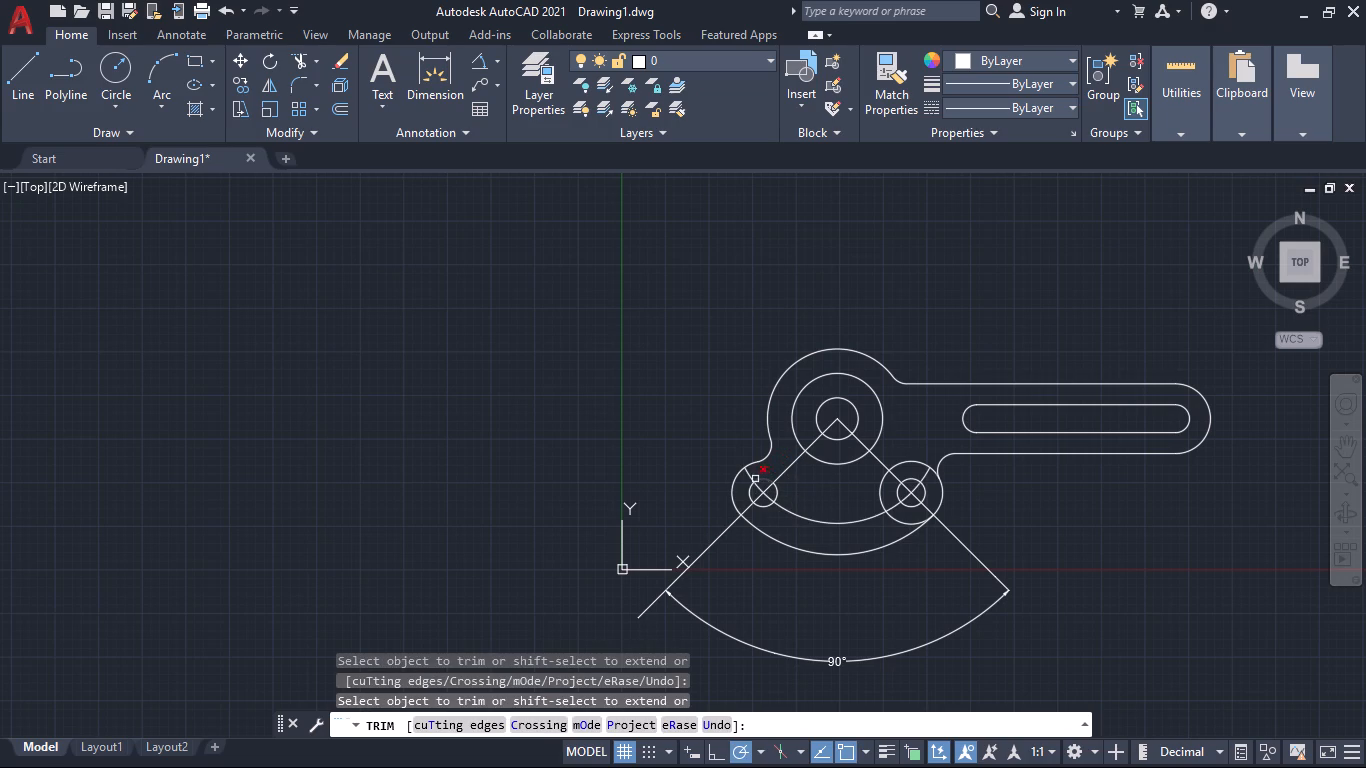
Trim the center arc's ends within both lower bosses and their holes, keeping only the portion between the holes.
click(751, 476)
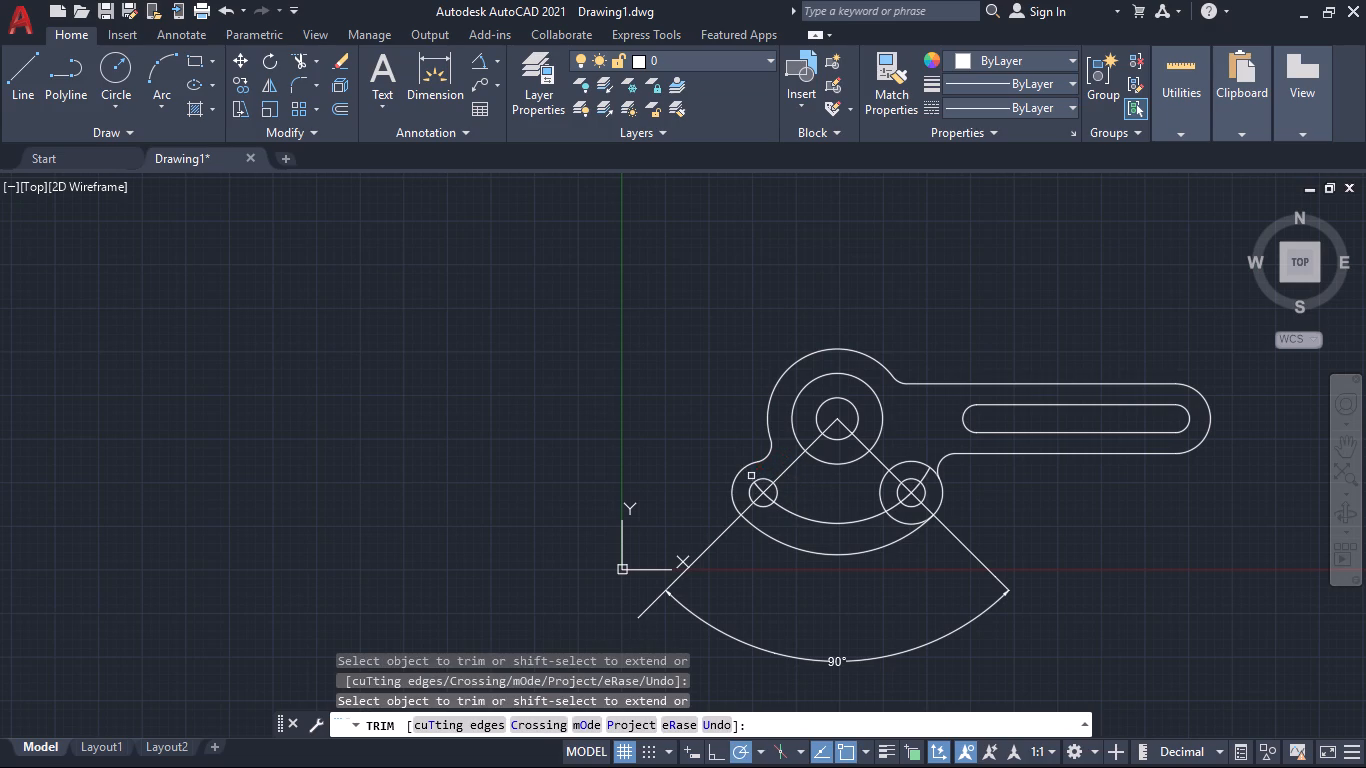
click(758, 486)
click(768, 498)
click(907, 498)
click(916, 487)
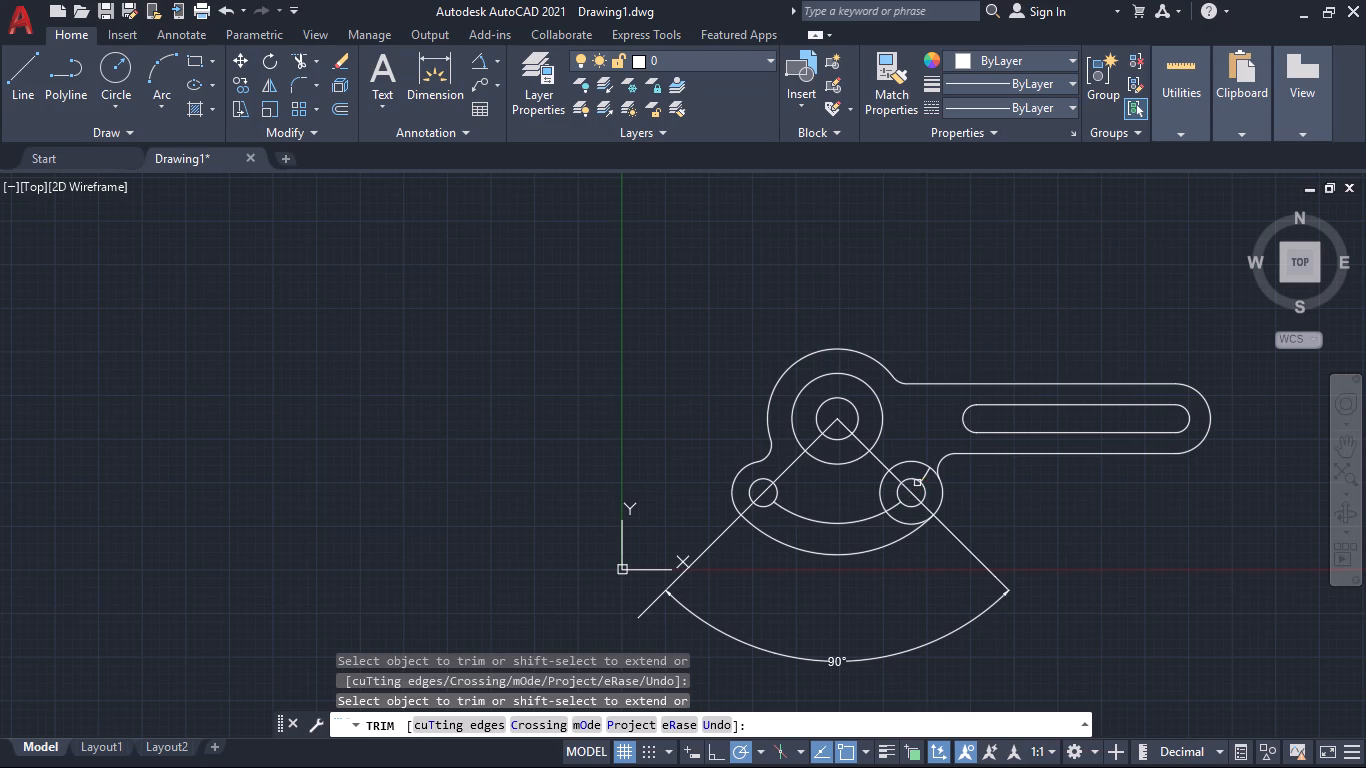
click(925, 474)
key(grave)
key(Escape)
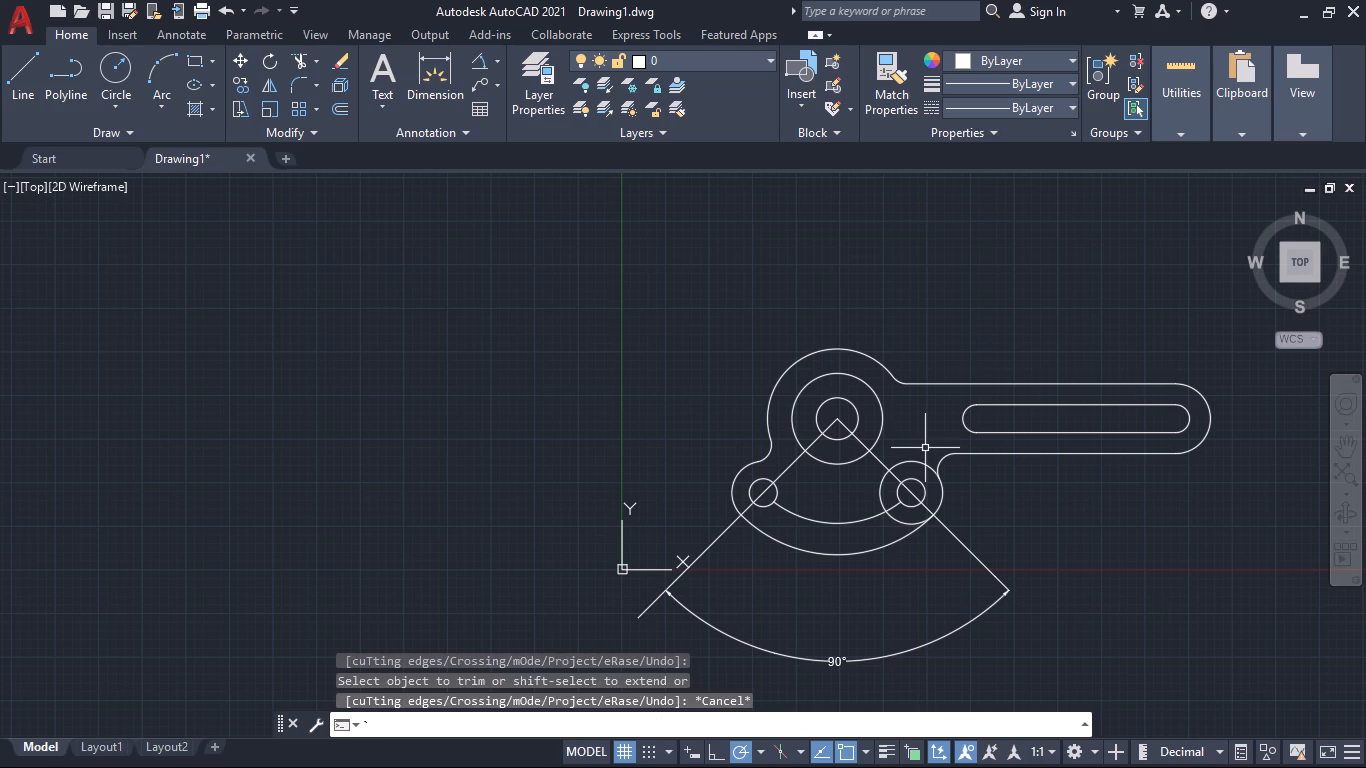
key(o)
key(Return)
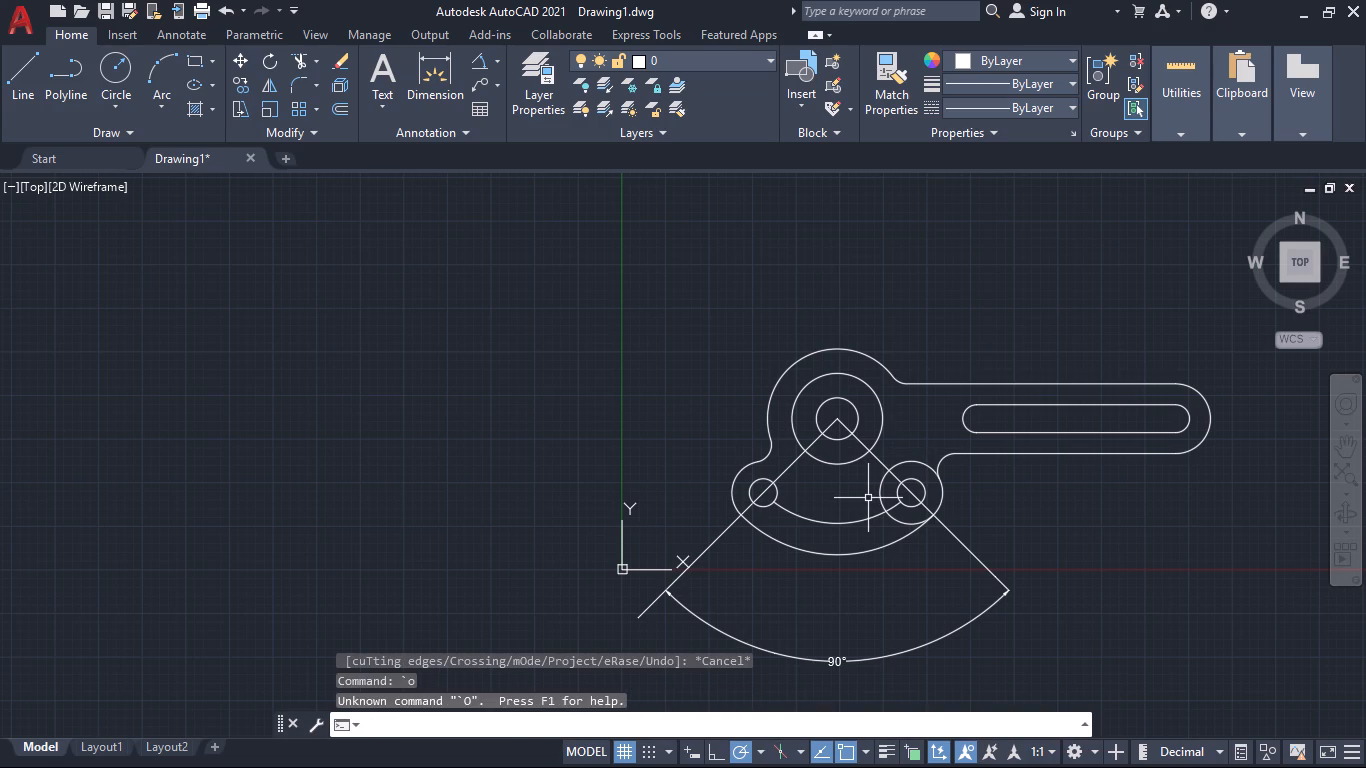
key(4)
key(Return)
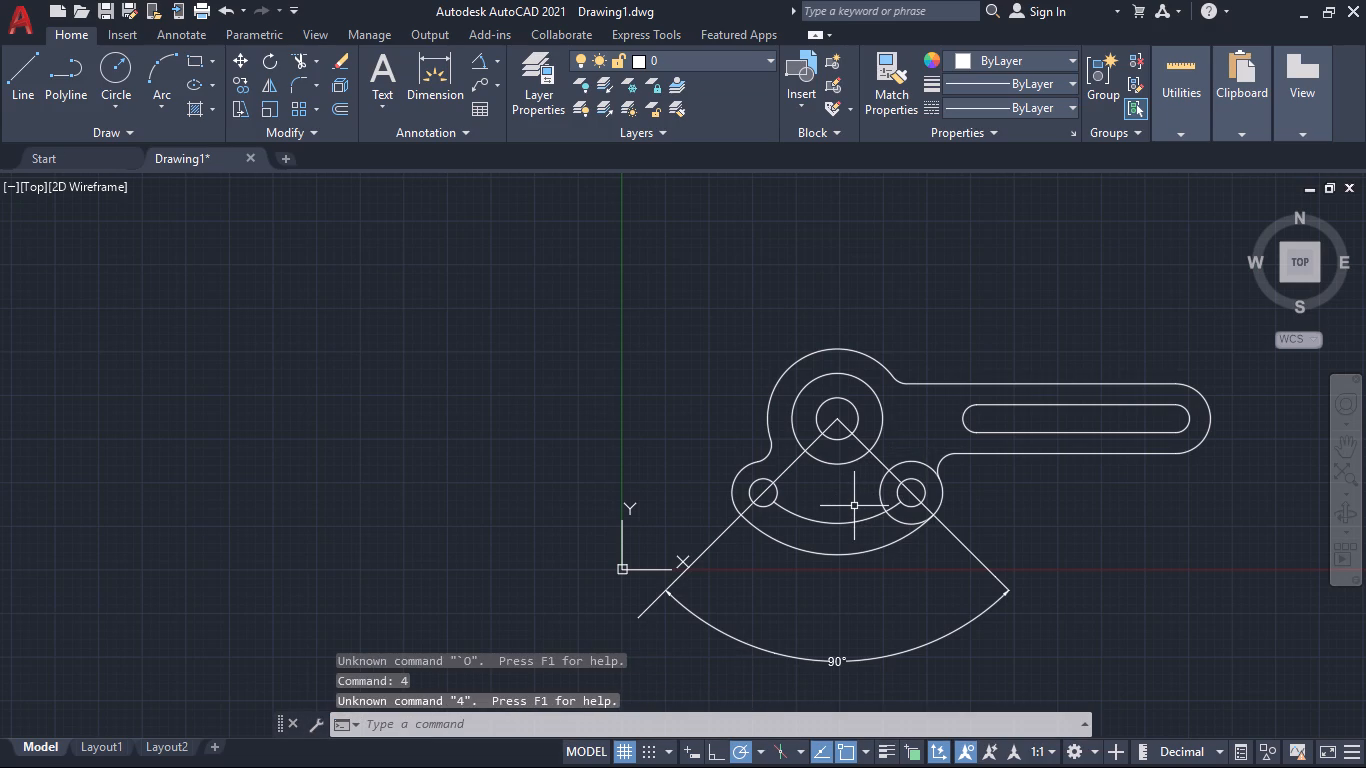
Offset the center arc between the two lower holes by 4 on both sides to form the curved slot's edges.
key(o)
key(Return)
key(4)
key(Return)
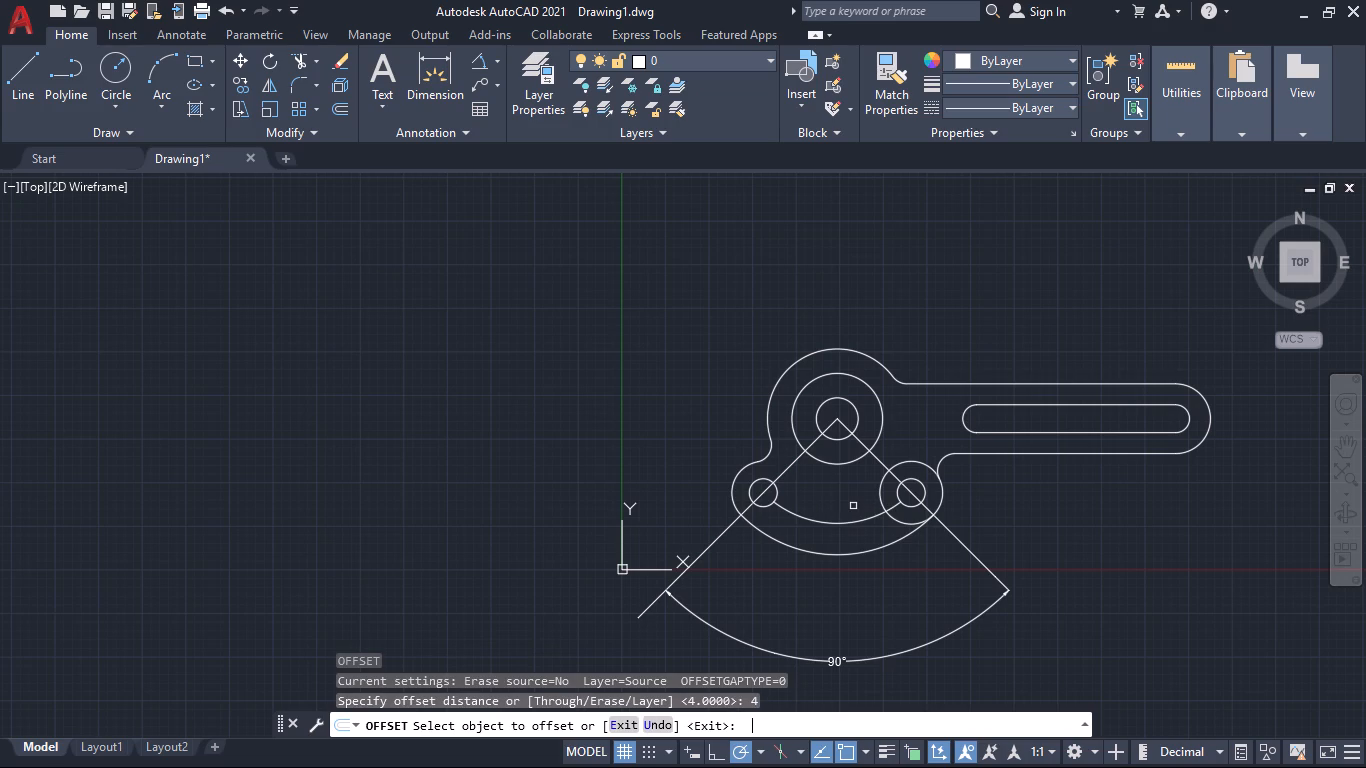
click(831, 522)
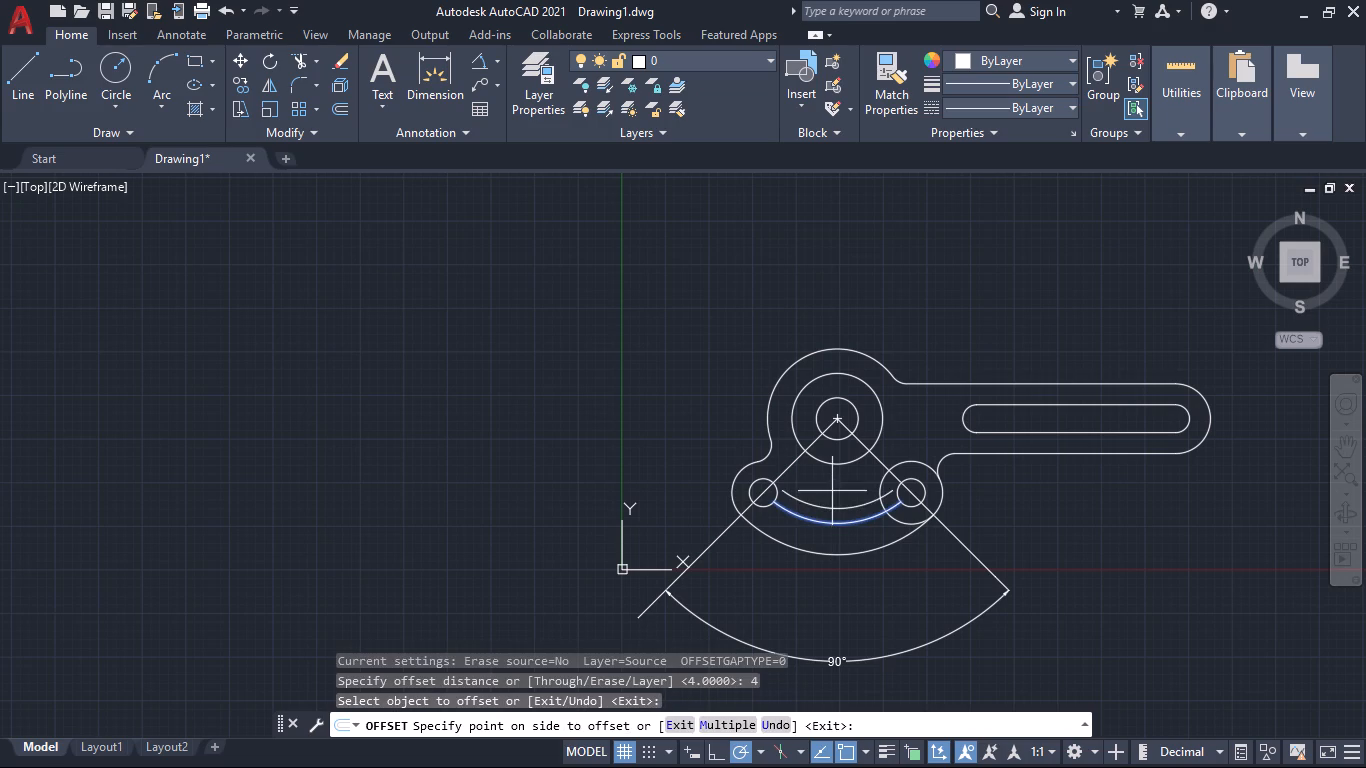
click(832, 491)
click(822, 523)
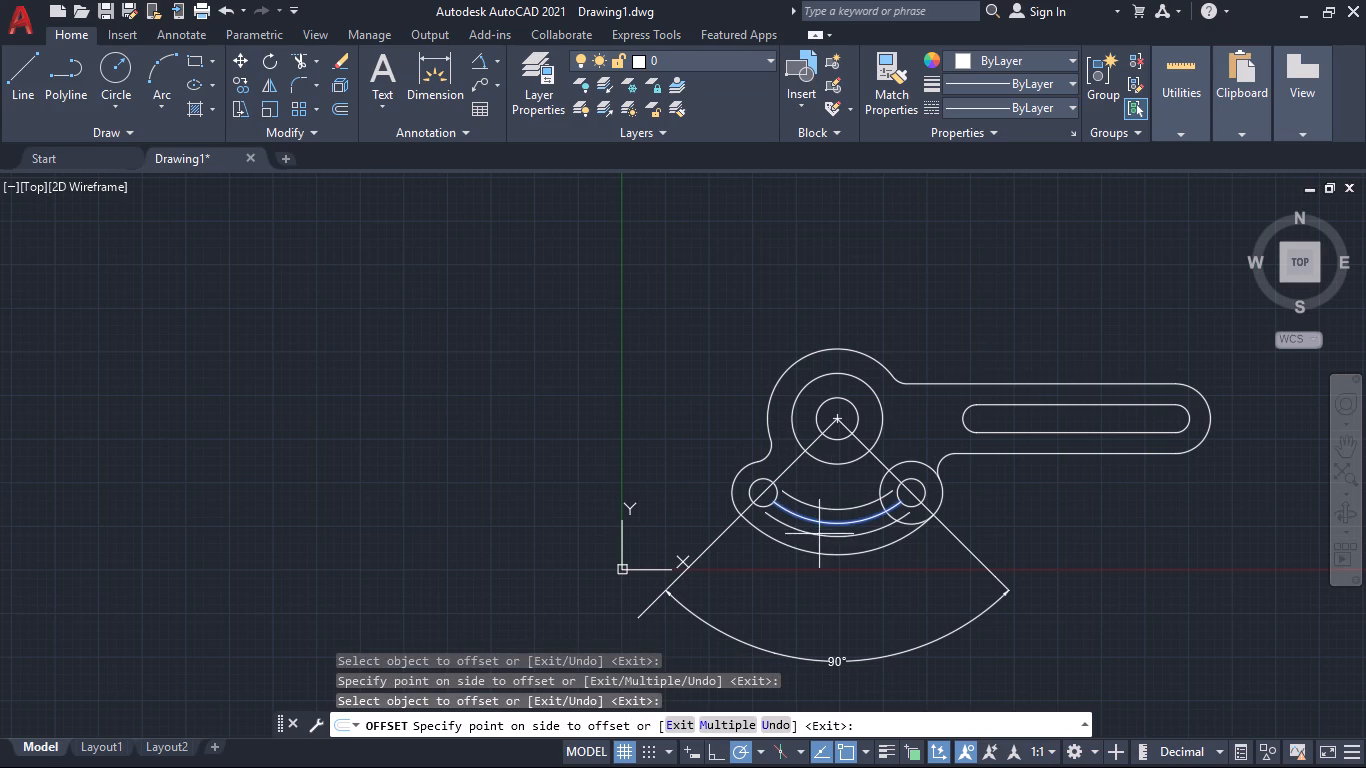
click(818, 535)
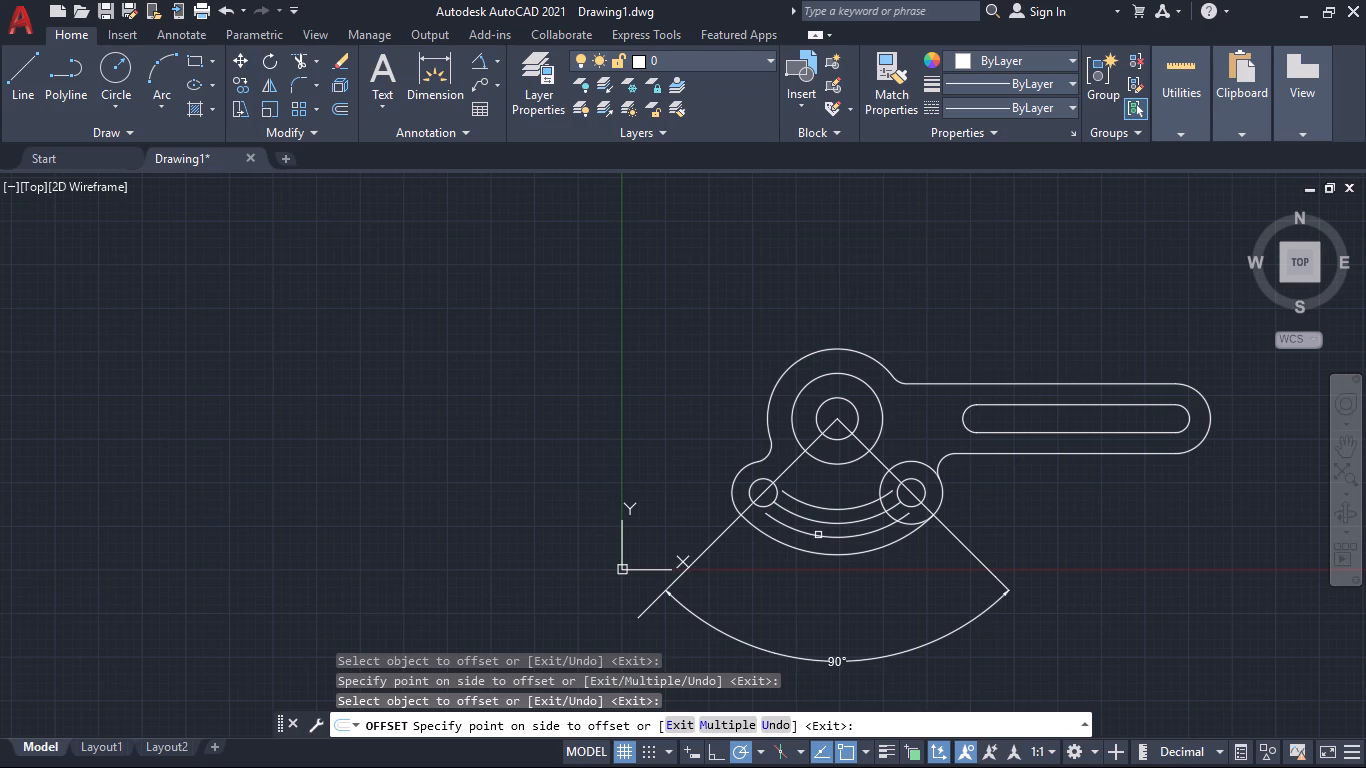
text(tr)
key(Return)
key(Escape)
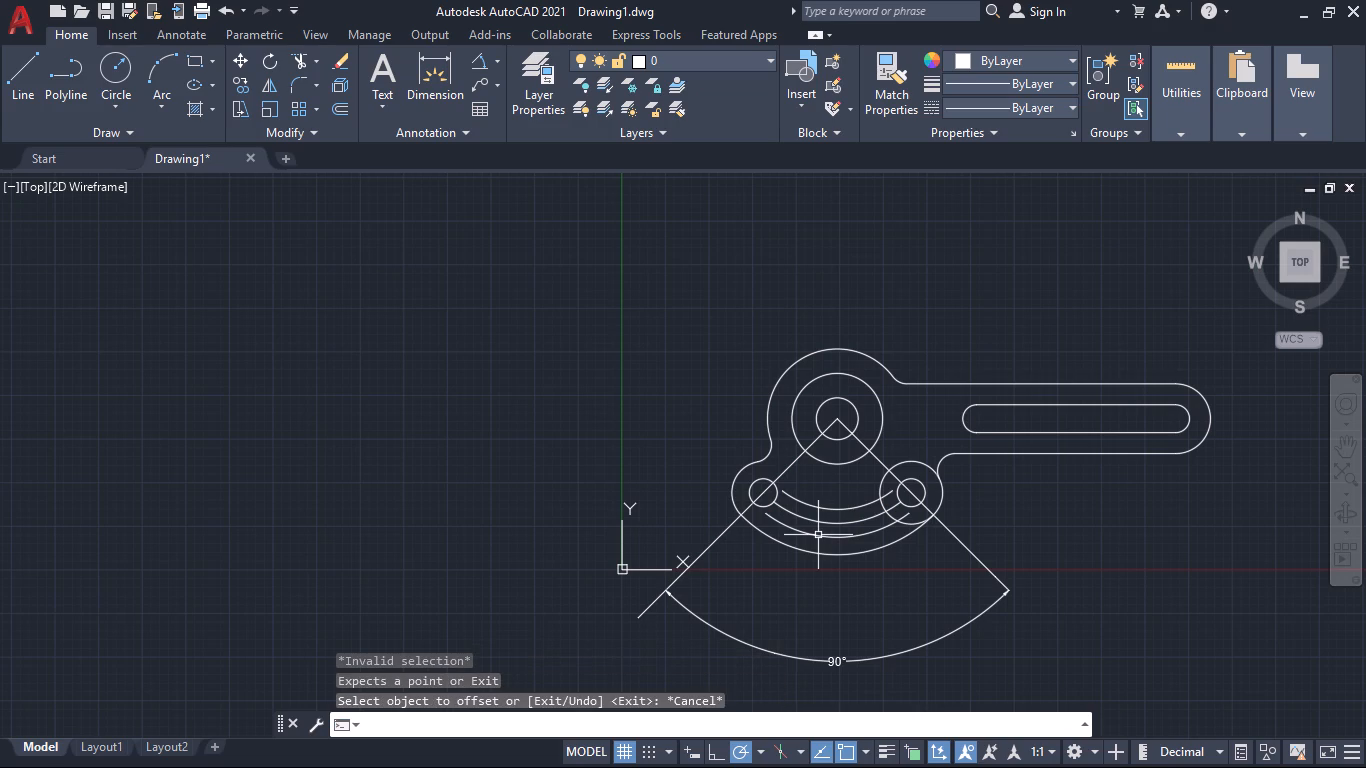
Extend the outer offset arc to the lower-left hole and the inner offset arc to both lower holes.
text(tr)
key(Return)
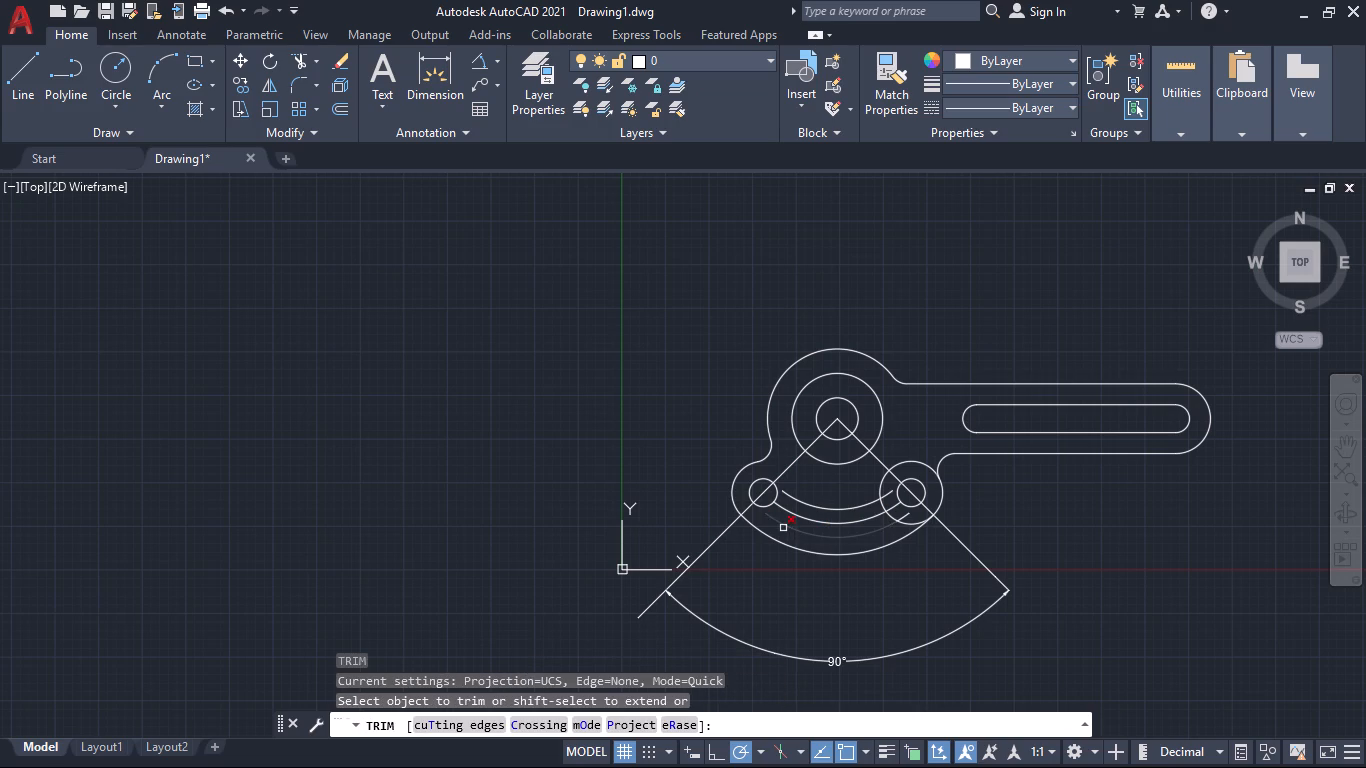
shift+click(784, 526)
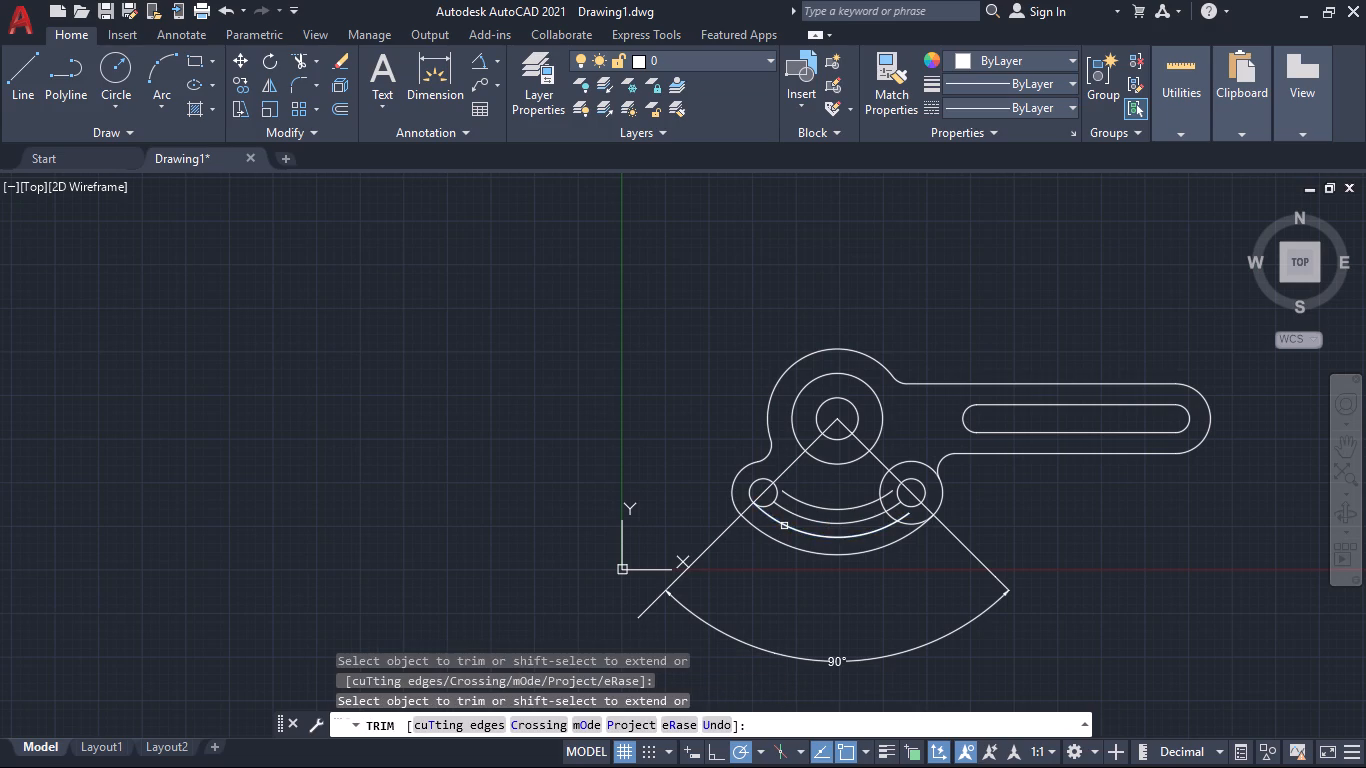
shift+click(847, 507)
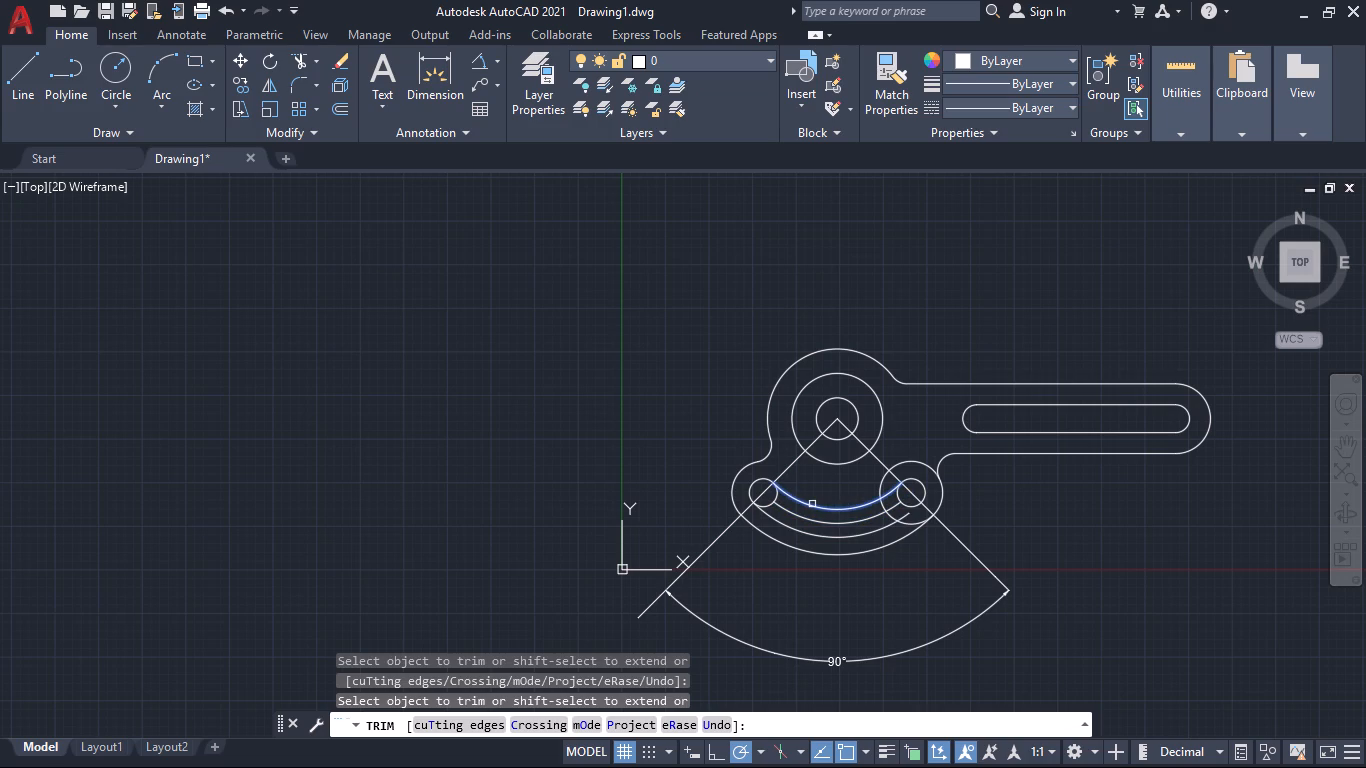
shift+click(812, 504)
Trim the center arc, the lower-left hole's inner half, and the lower-right boss's outer circle between the curved slot's edges.
click(799, 516)
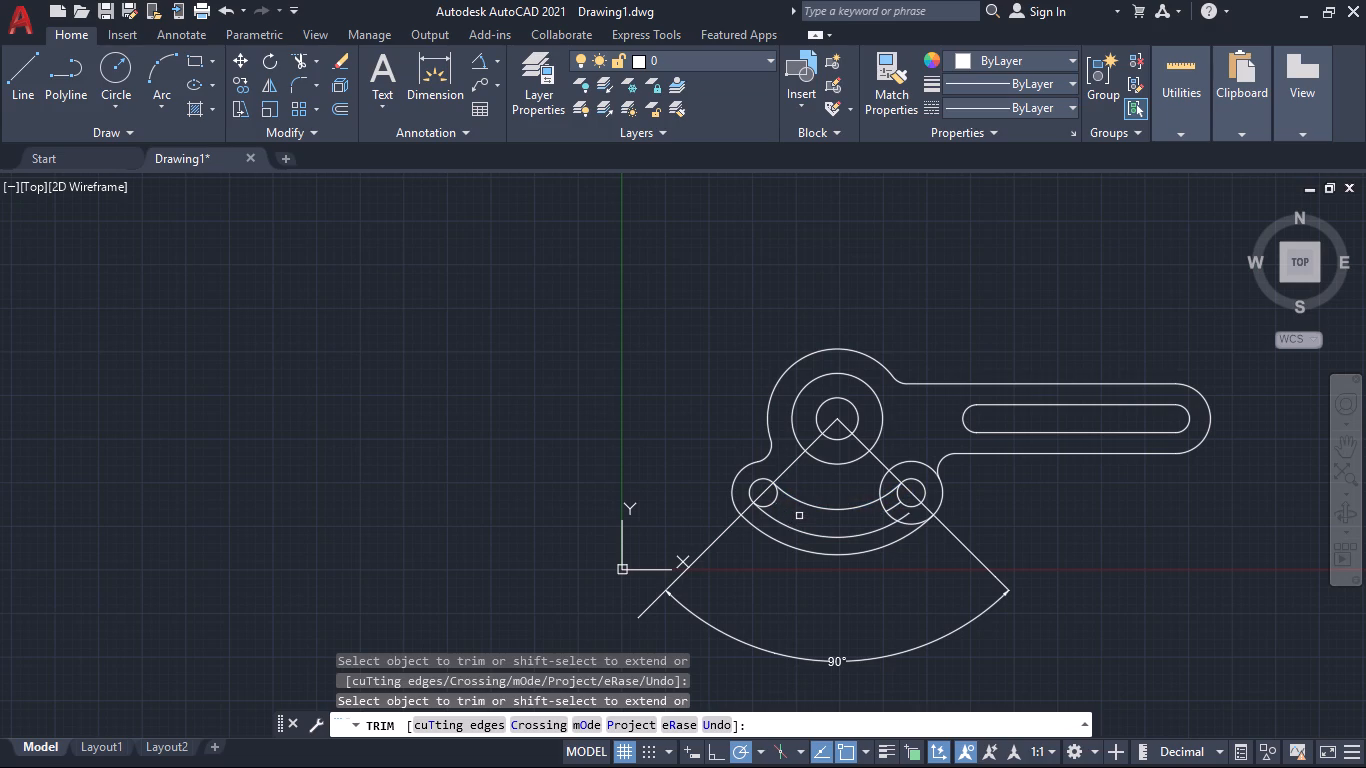
click(767, 505)
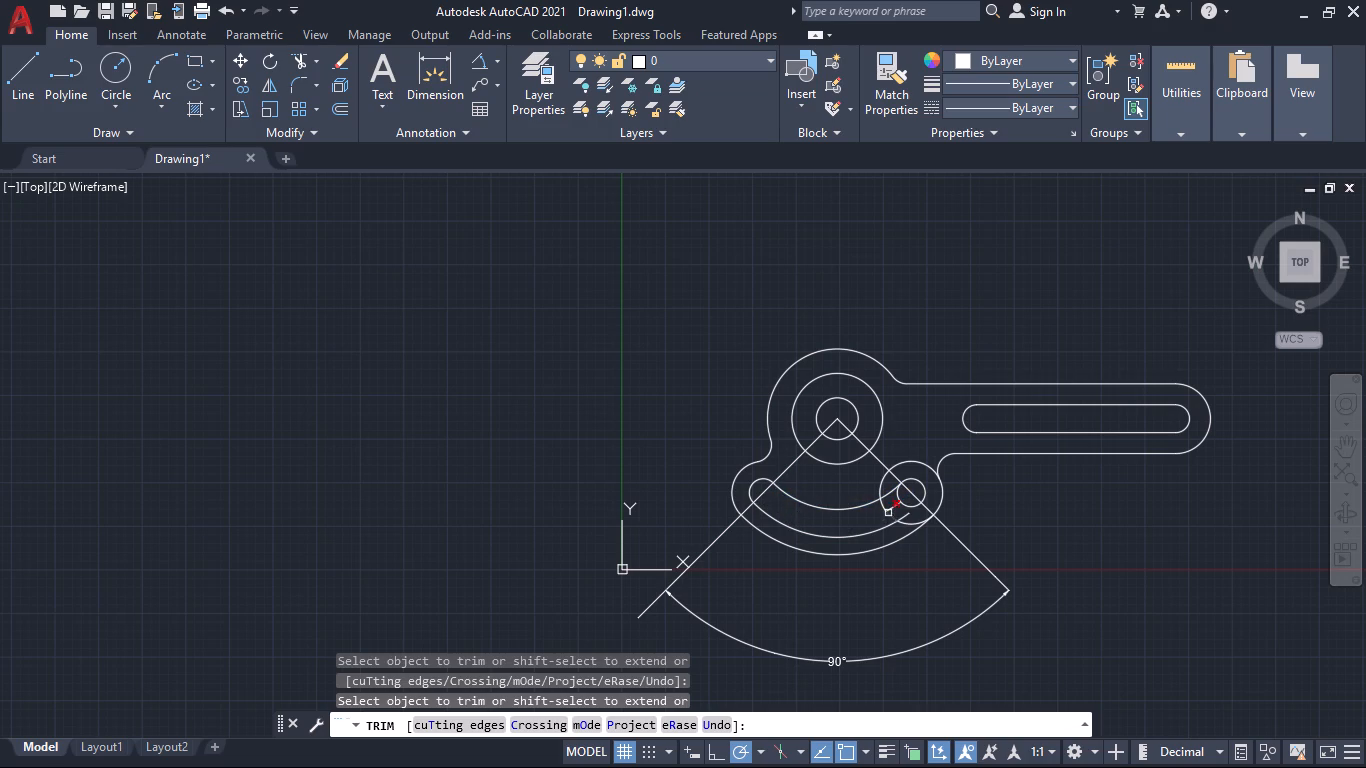
click(888, 513)
click(886, 509)
click(893, 509)
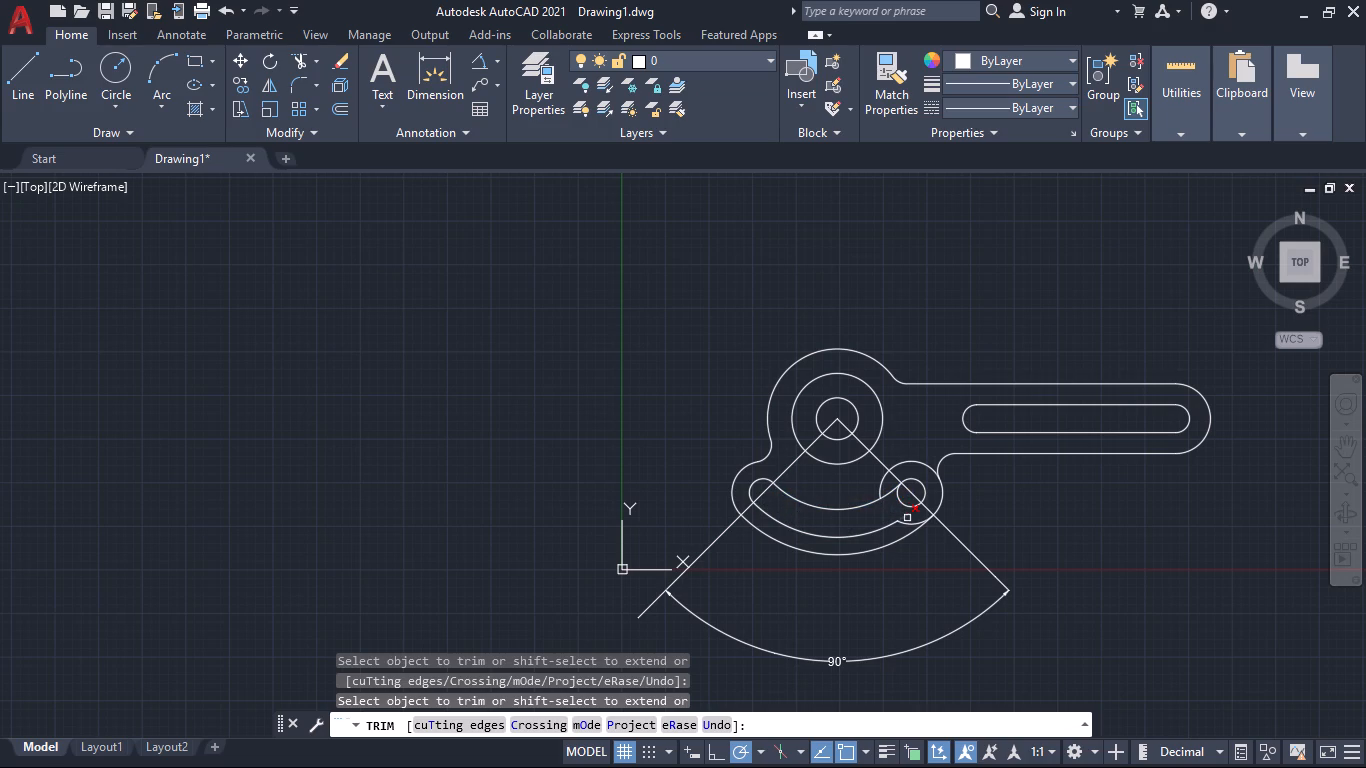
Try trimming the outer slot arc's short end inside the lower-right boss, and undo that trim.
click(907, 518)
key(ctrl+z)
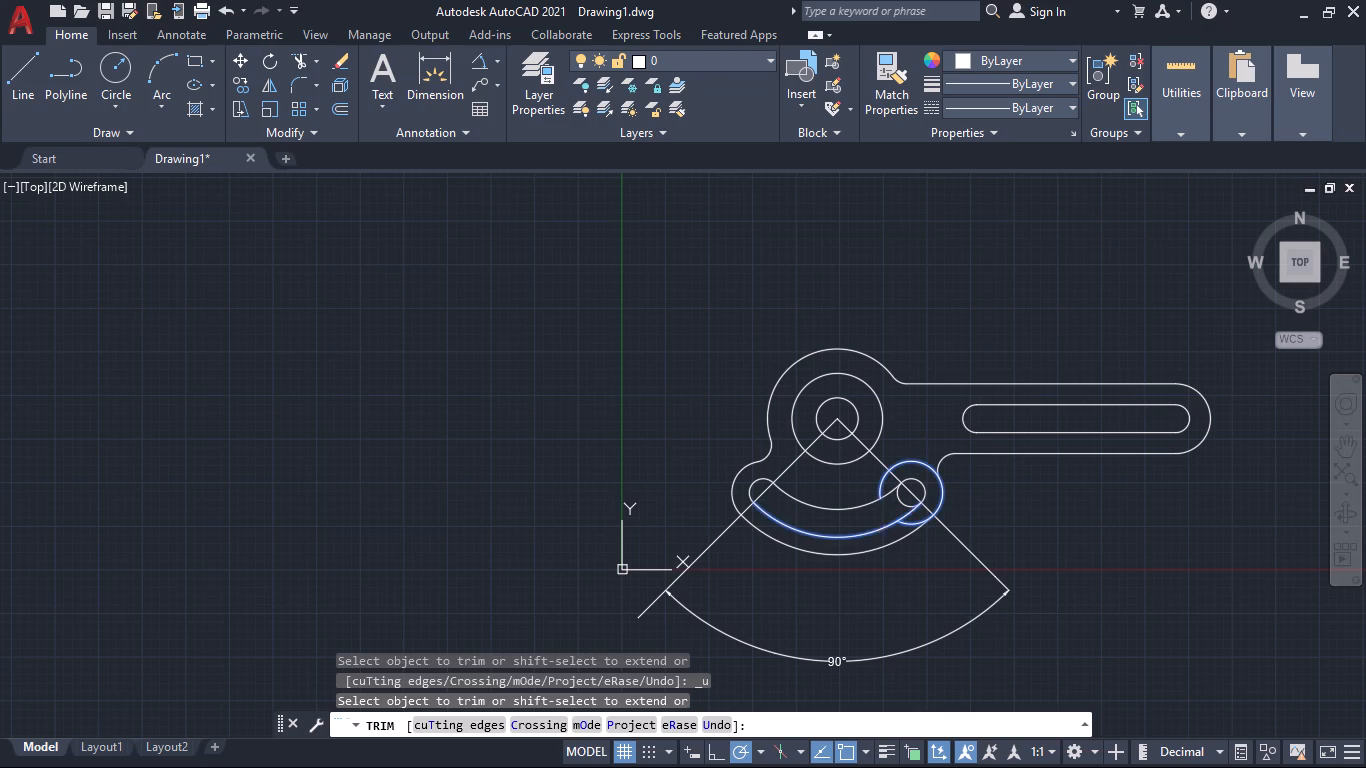
Trim the lower-right boss circle's remaining arcs inside the outline and the inner half of its hole, completing the curved slot.
shift+click(881, 529)
click(908, 522)
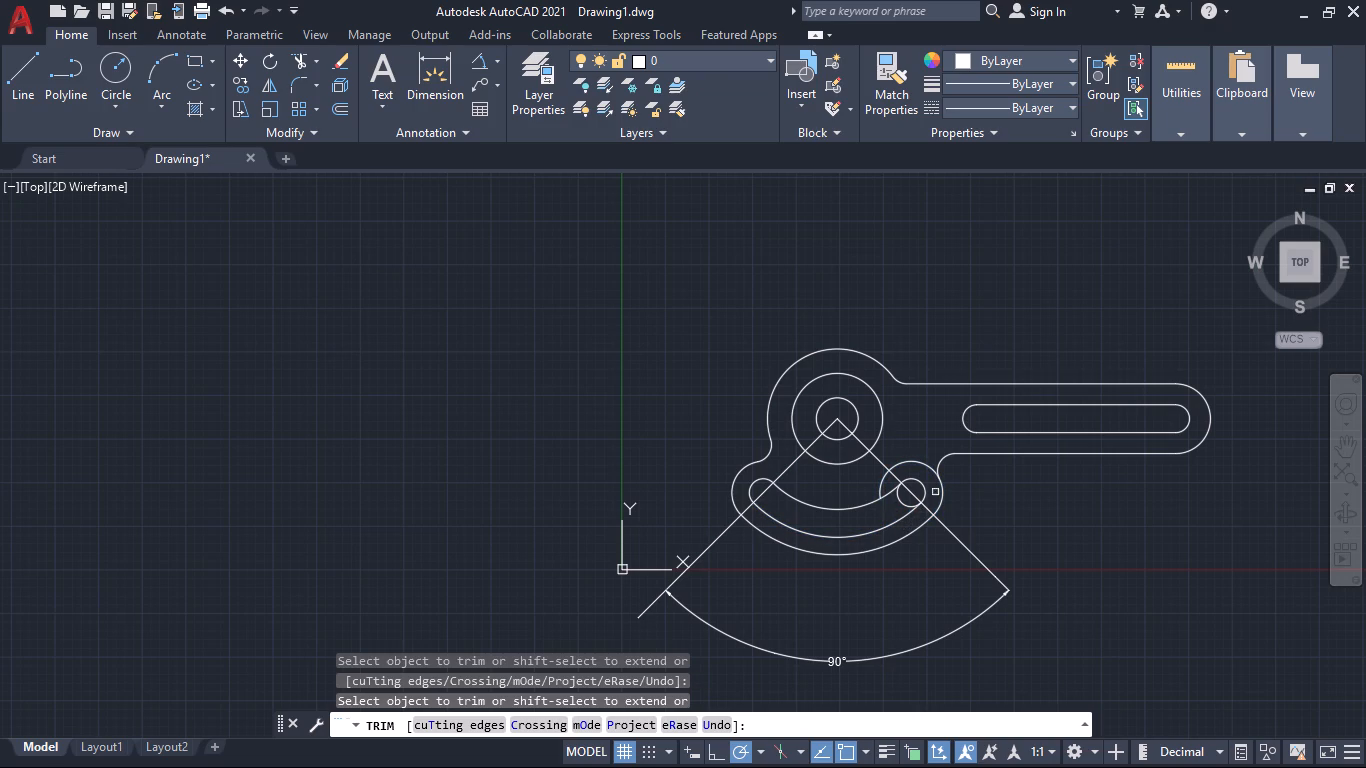
click(924, 468)
click(884, 479)
click(904, 501)
key(Escape)
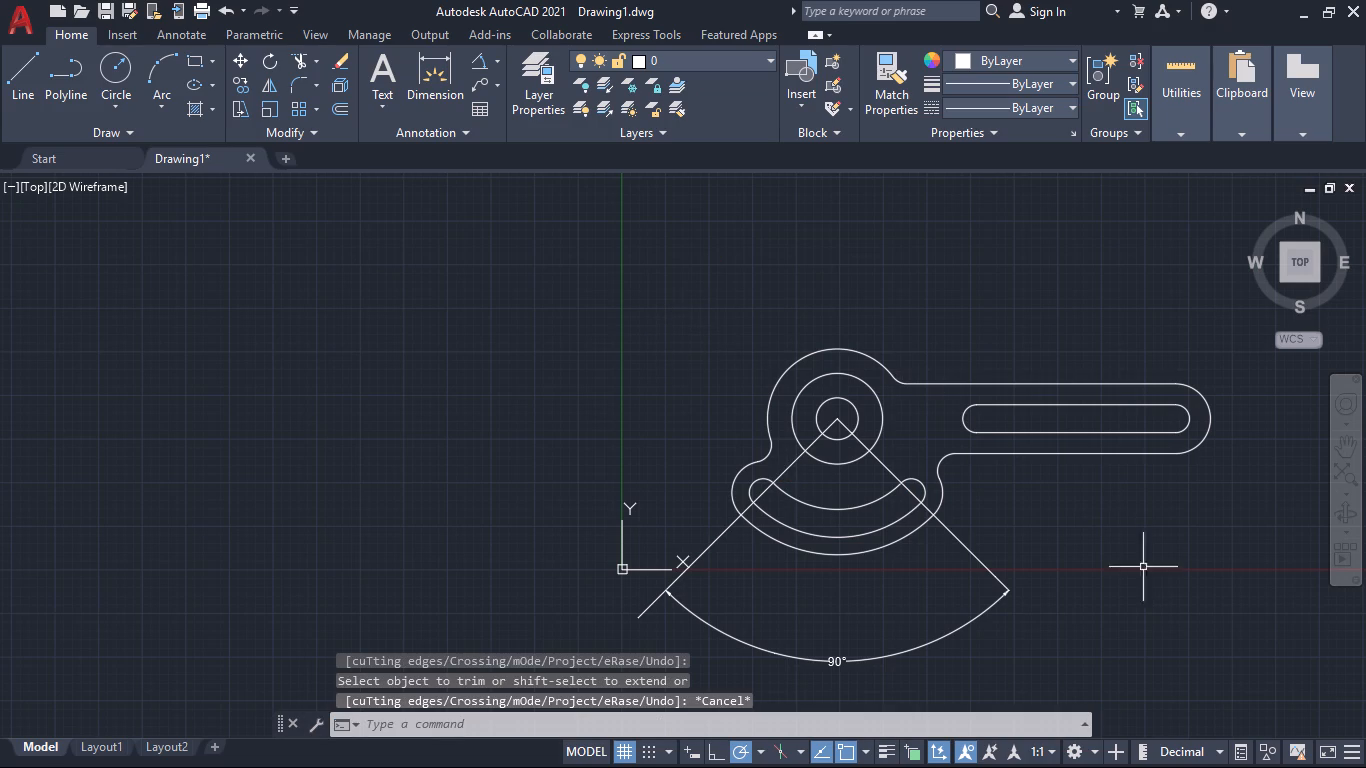
With Ortho on, dimension the horizontal distance from the main hole's center to the arm slot's far end center, placed above the link.
click(425, 67)
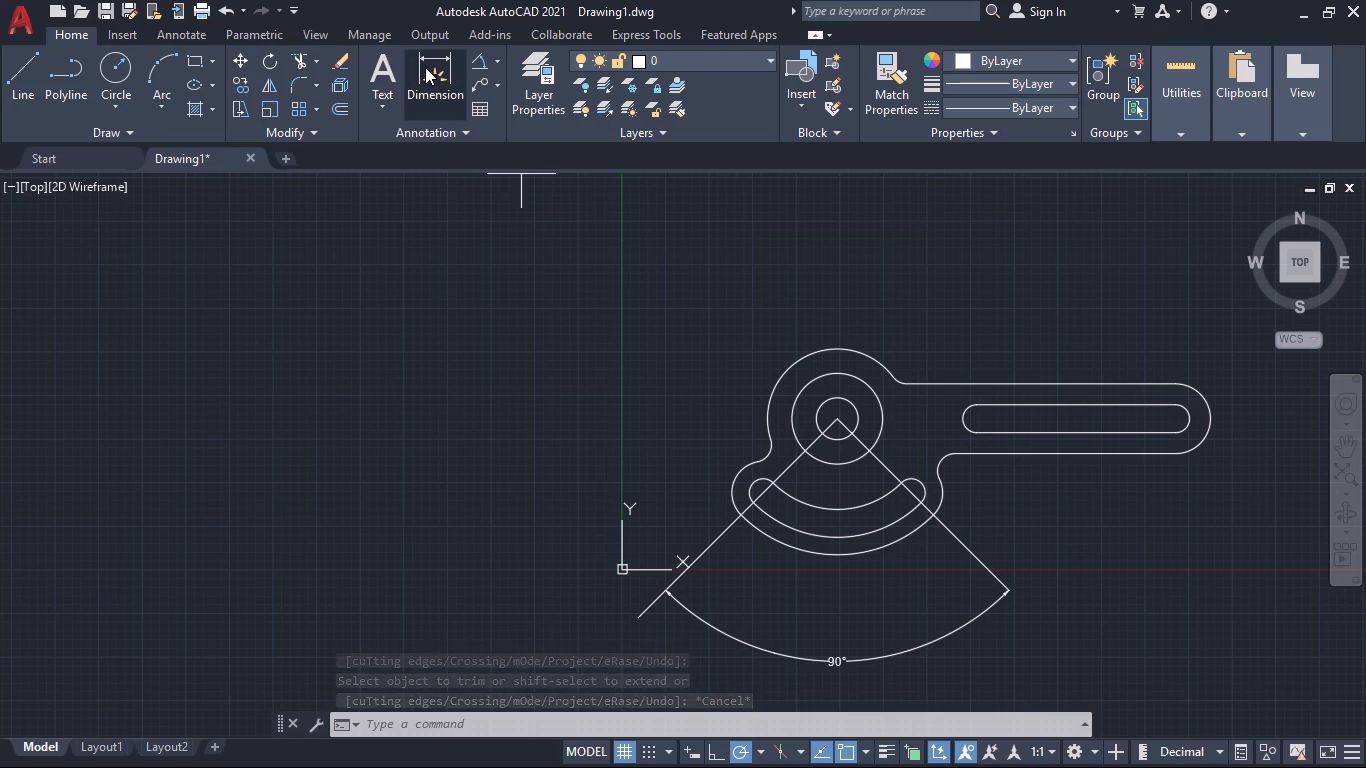
click(841, 418)
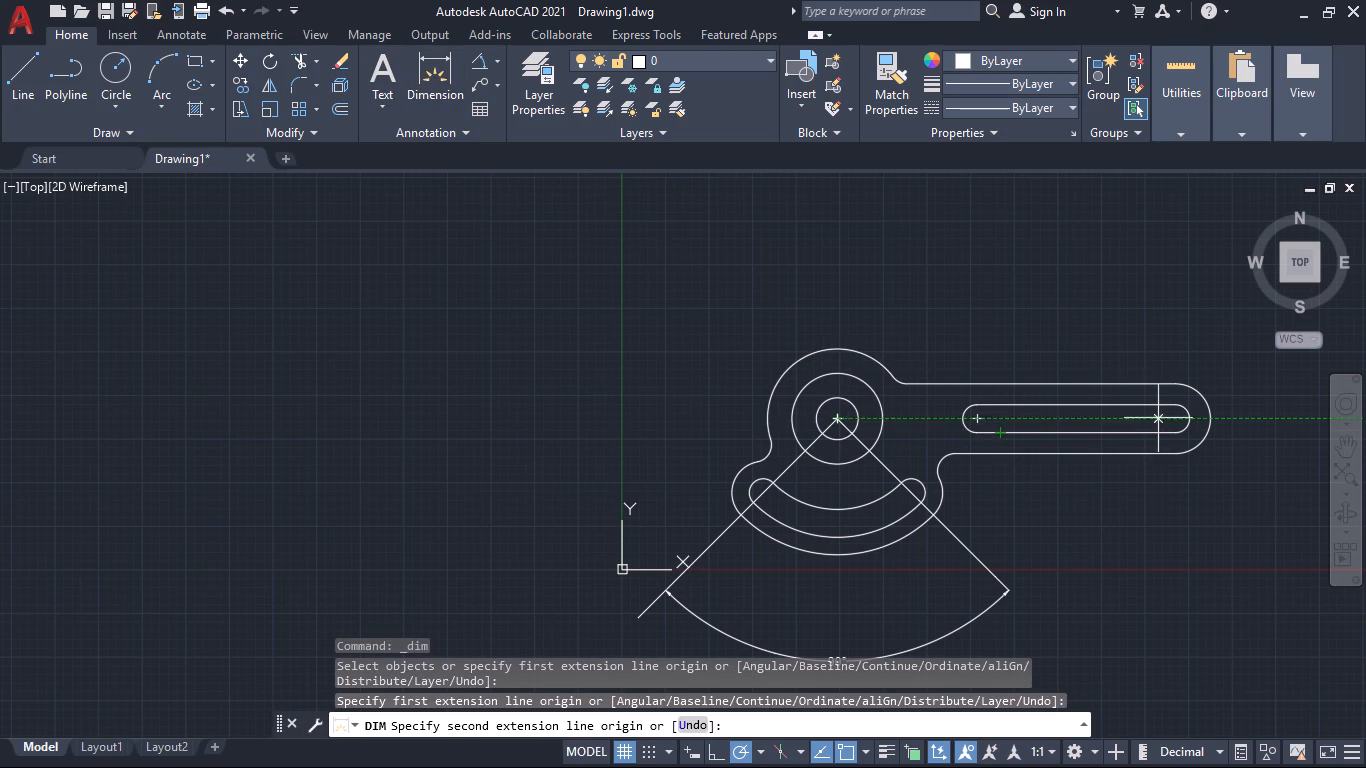
click(724, 756)
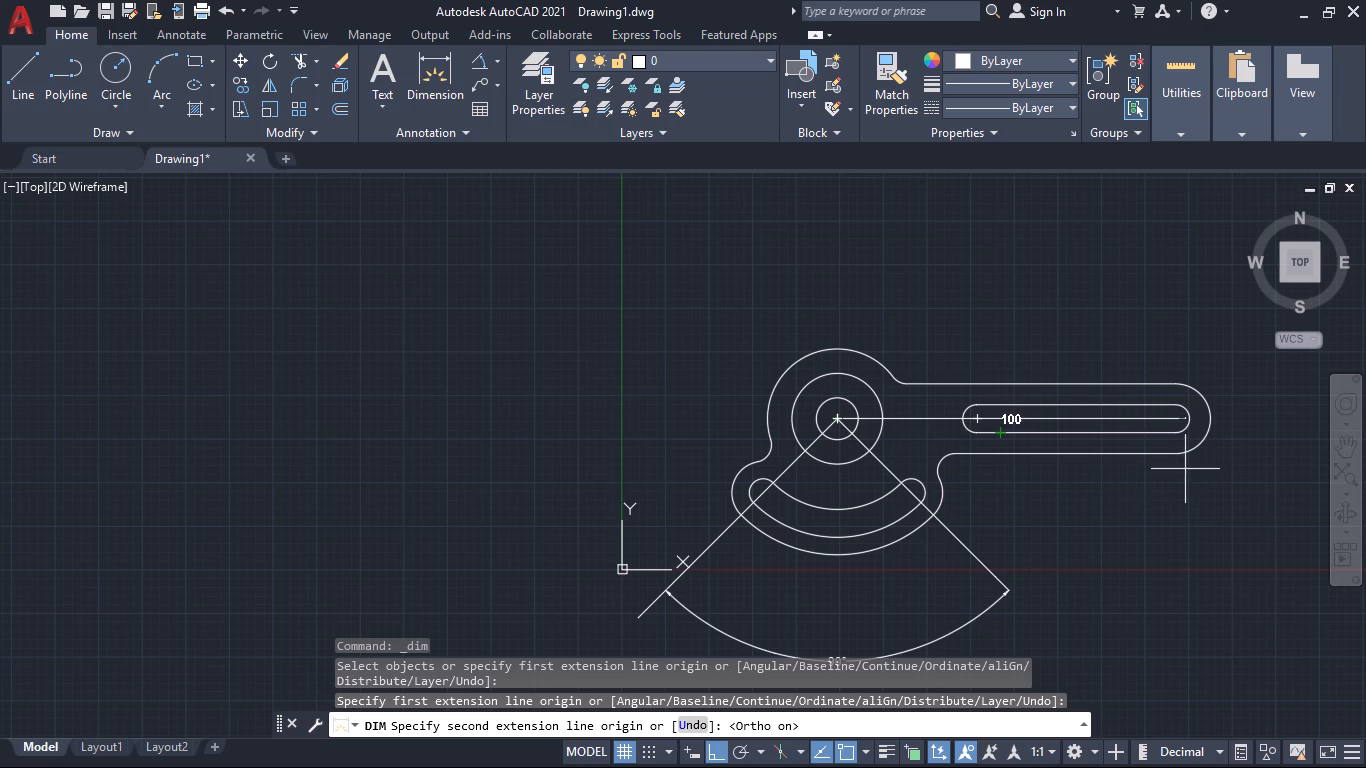
click(1177, 421)
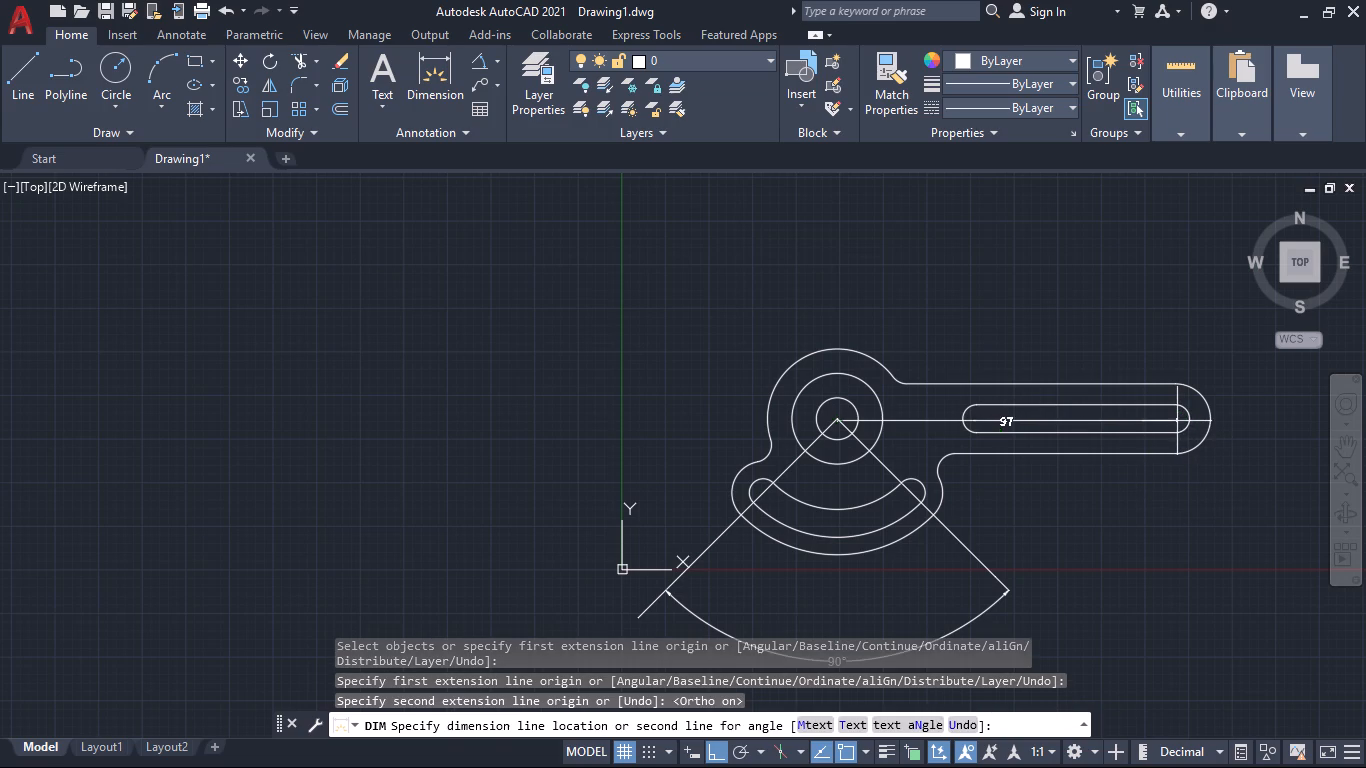
click(1156, 284)
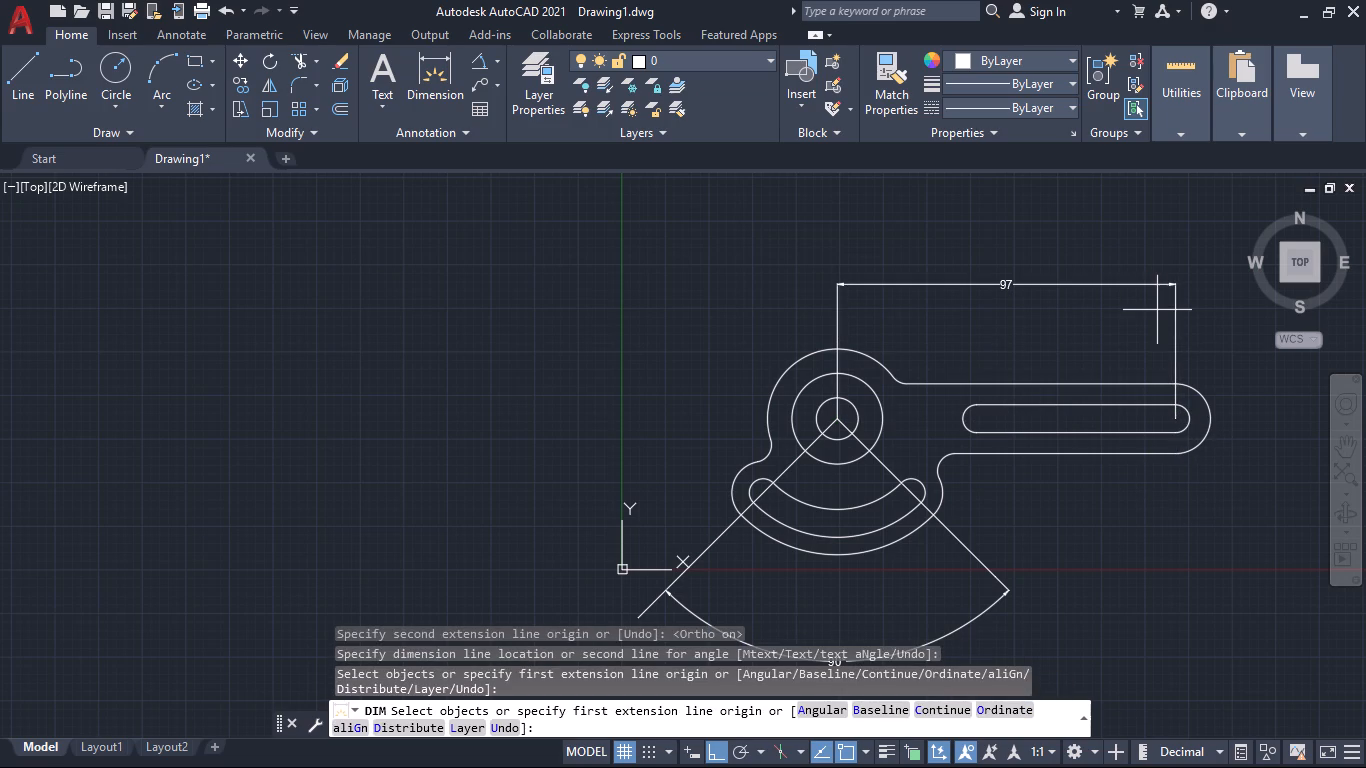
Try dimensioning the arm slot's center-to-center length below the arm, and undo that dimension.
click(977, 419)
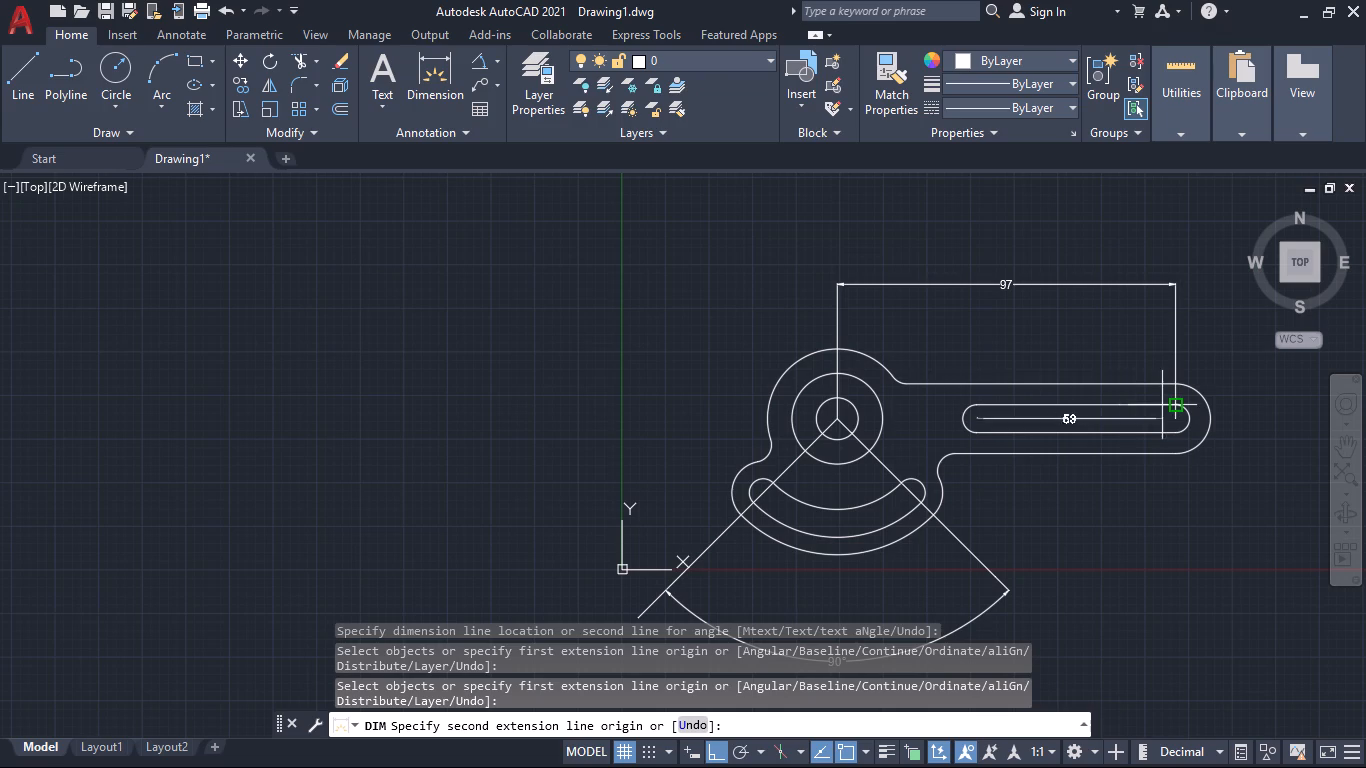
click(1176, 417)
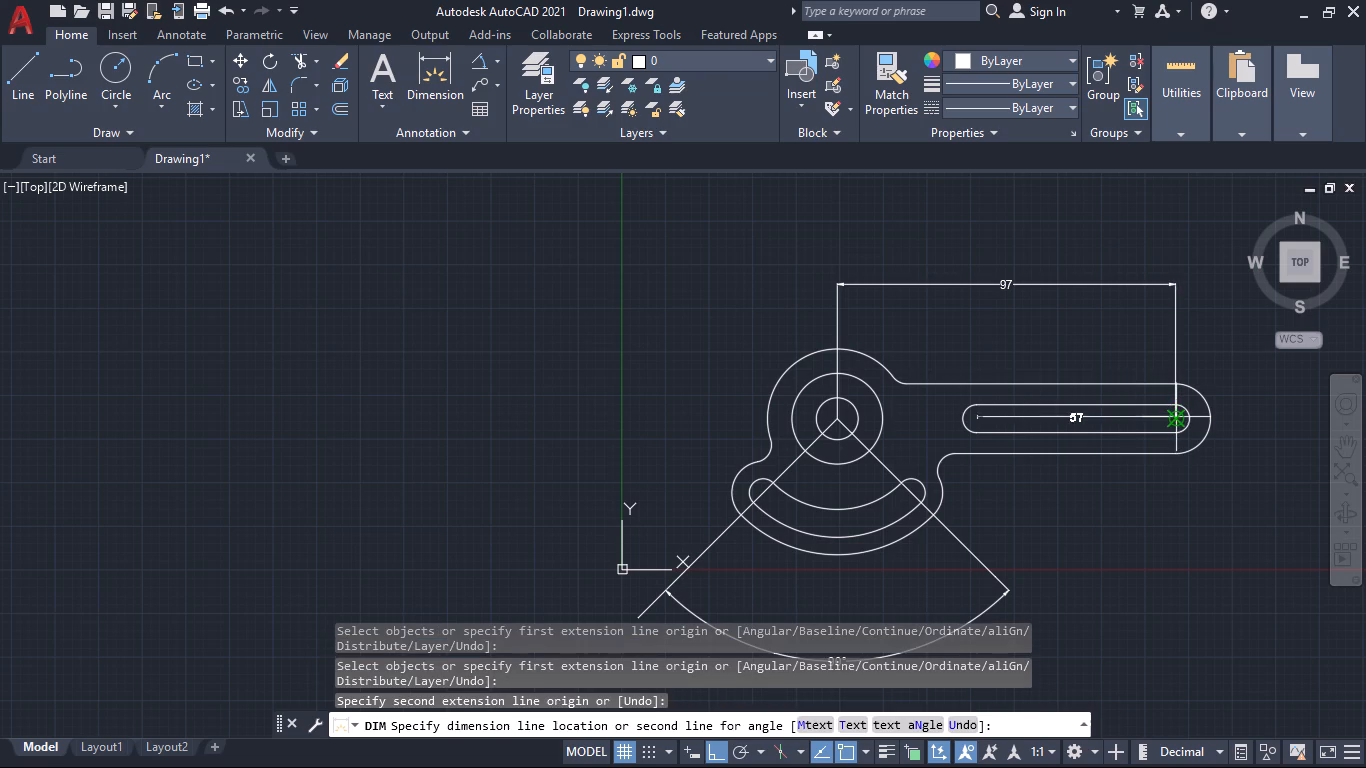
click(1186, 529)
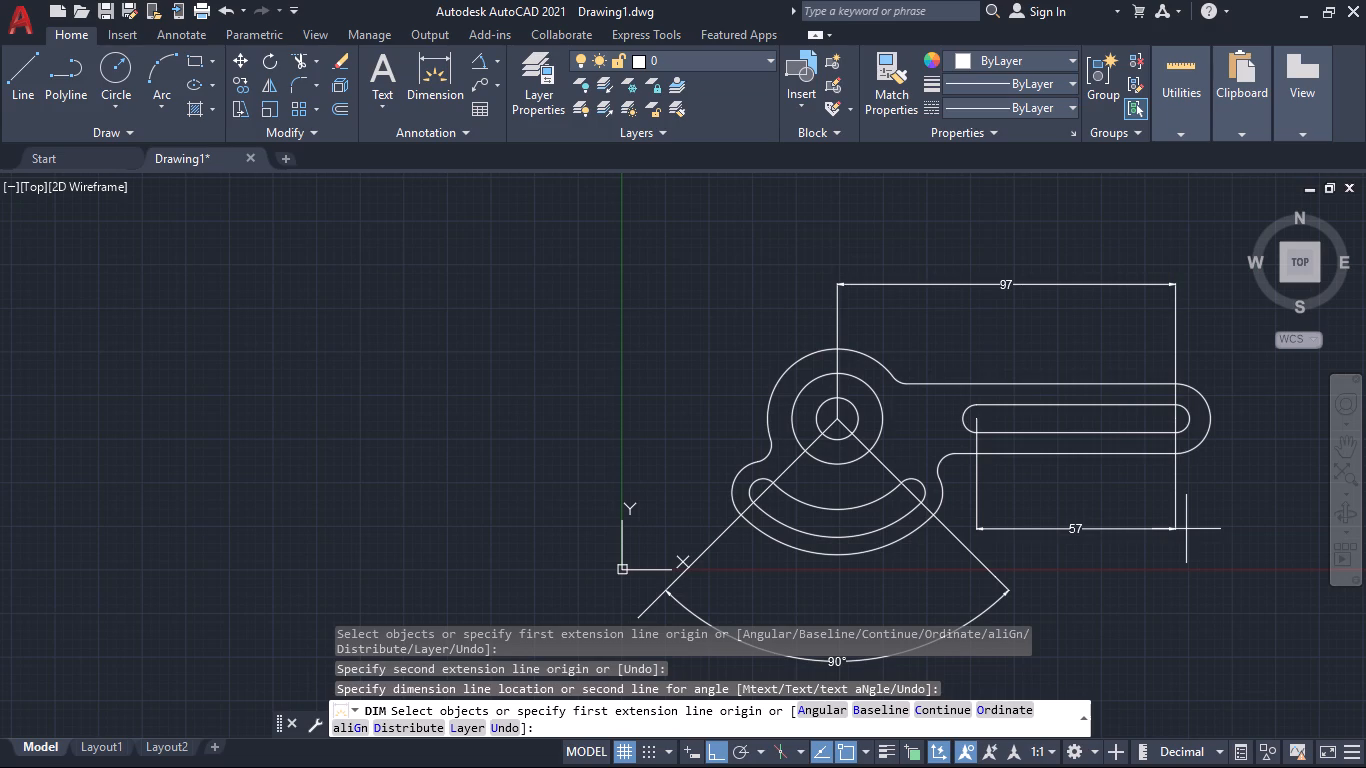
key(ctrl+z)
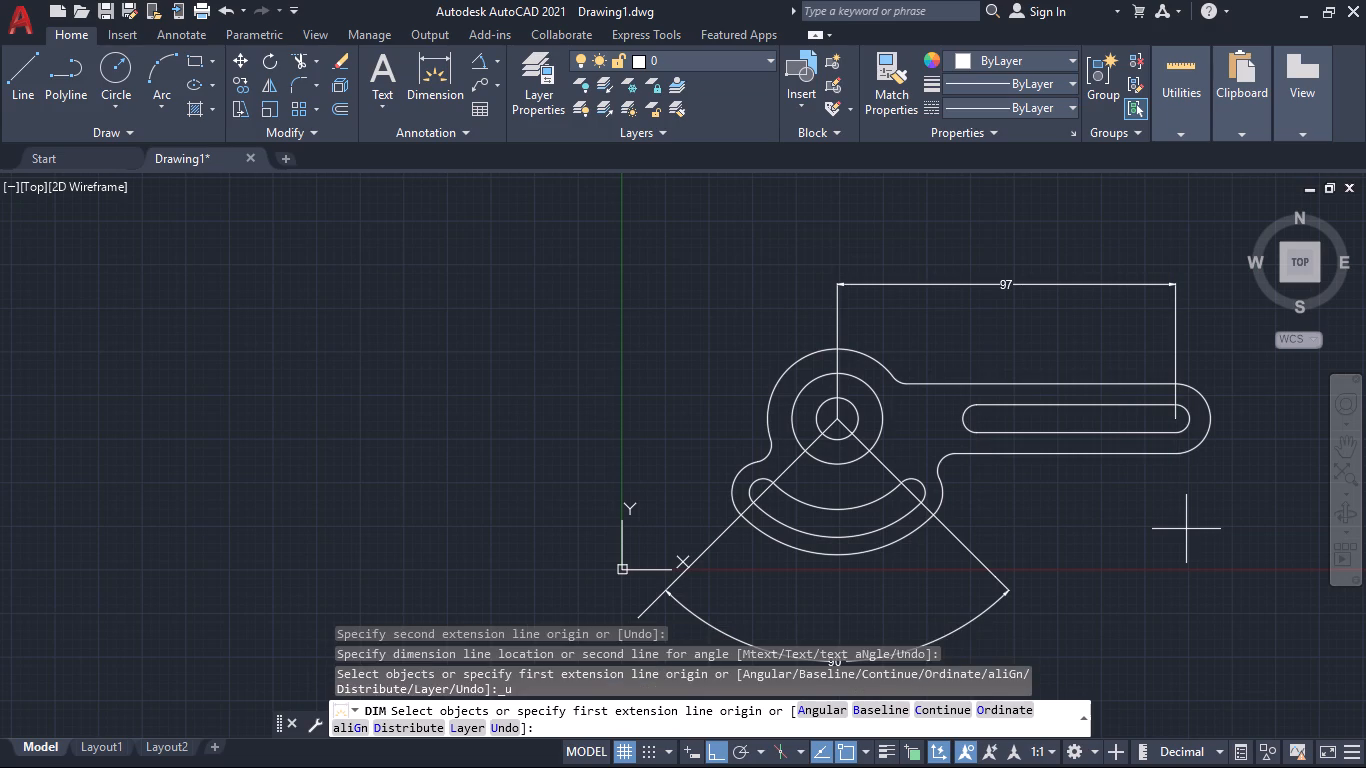
Dimension the arm slot's center-to-center length above the arm, beneath the overall horizontal dimension.
click(982, 422)
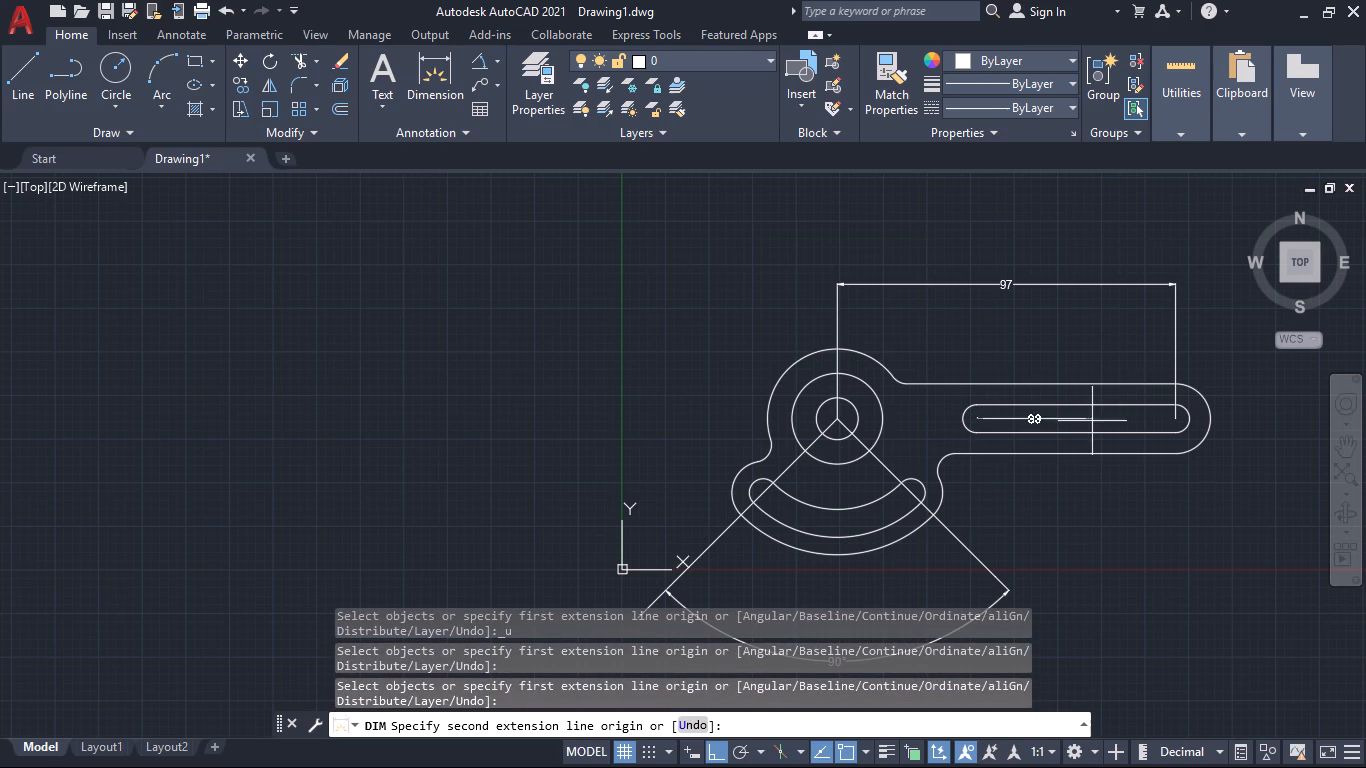
click(1174, 419)
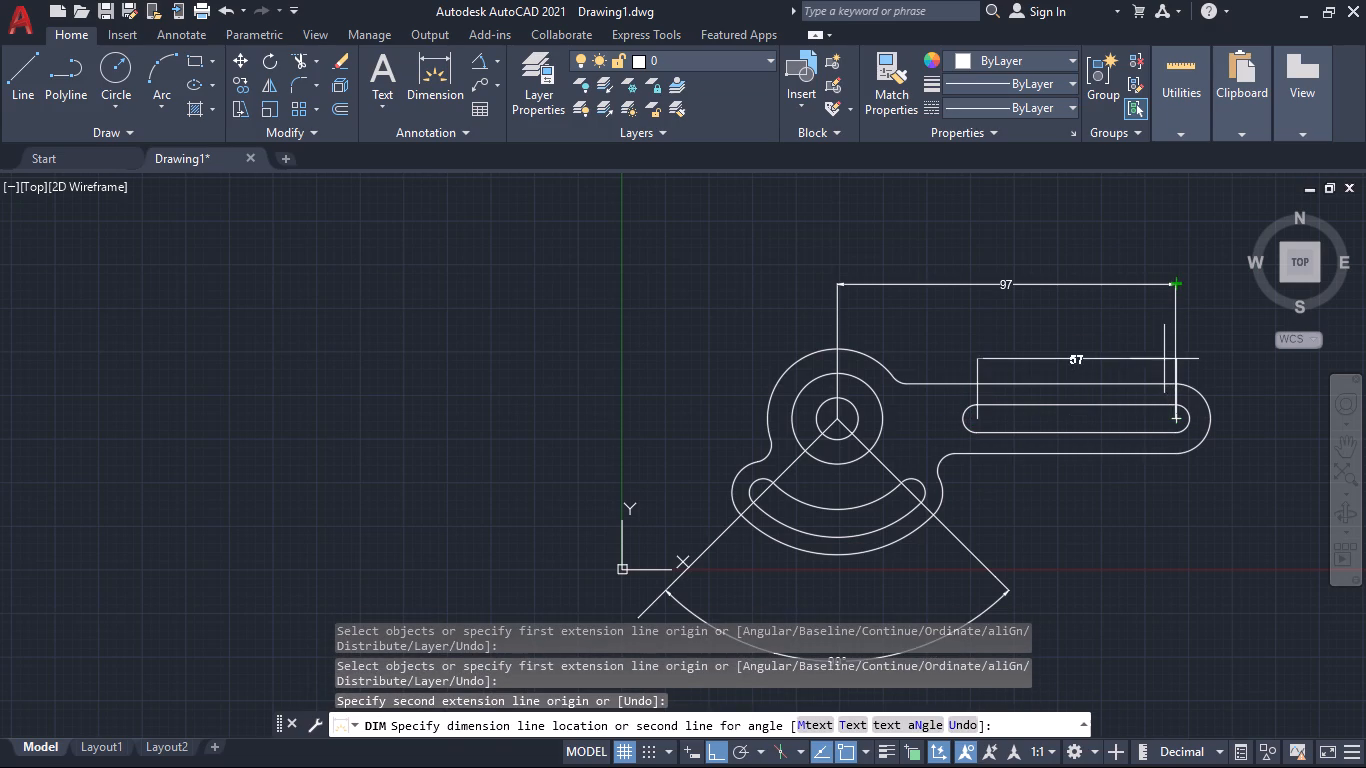
click(1163, 334)
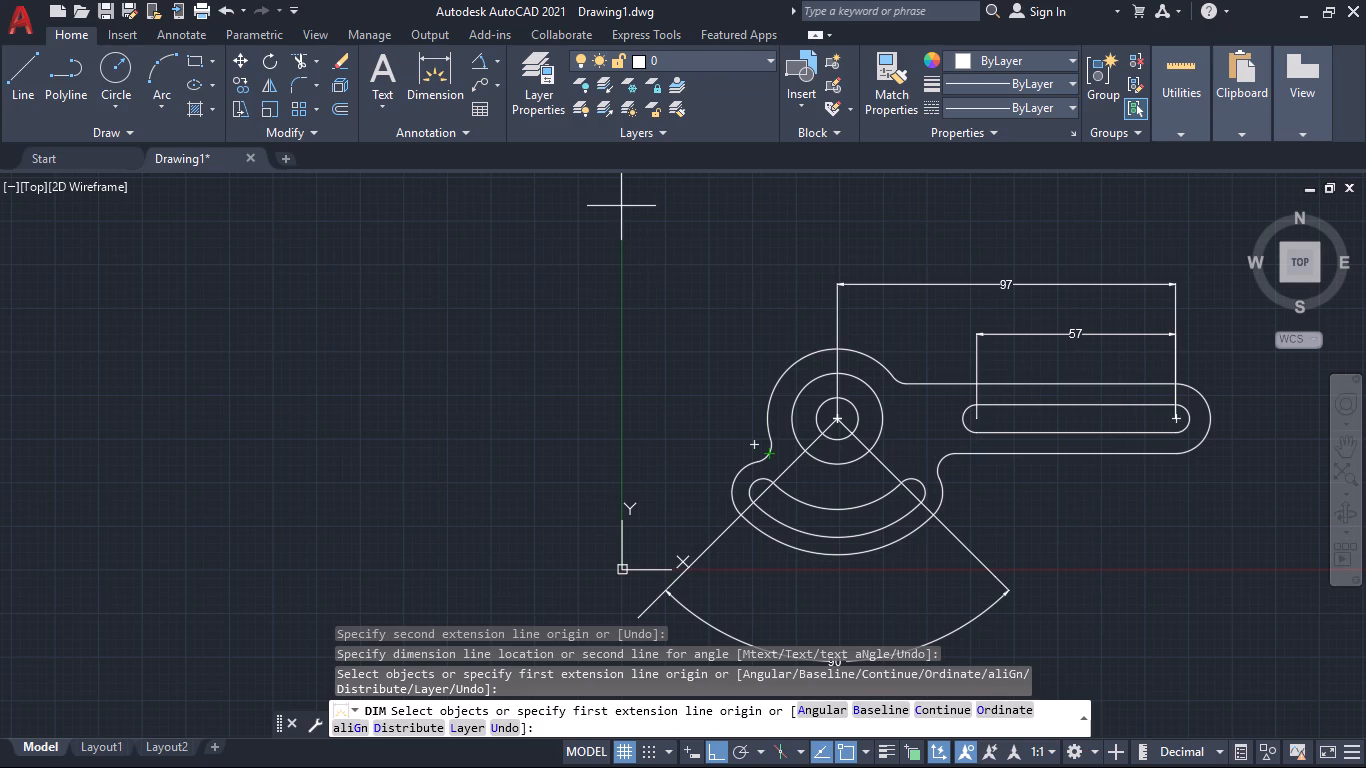
Add diameter dimensions to the main boss's outer arc, the middle circle and the inner hole, with leaders placed outside the outline.
click(493, 62)
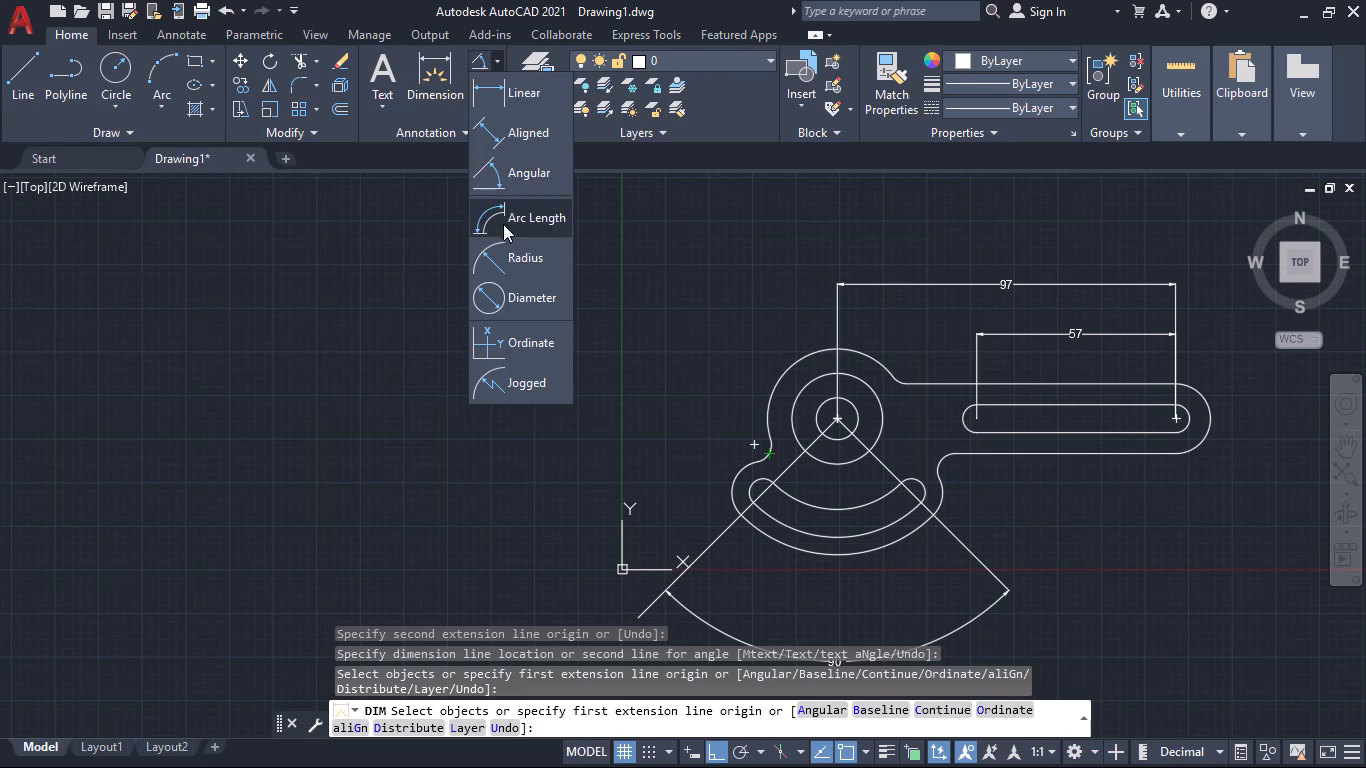
click(493, 281)
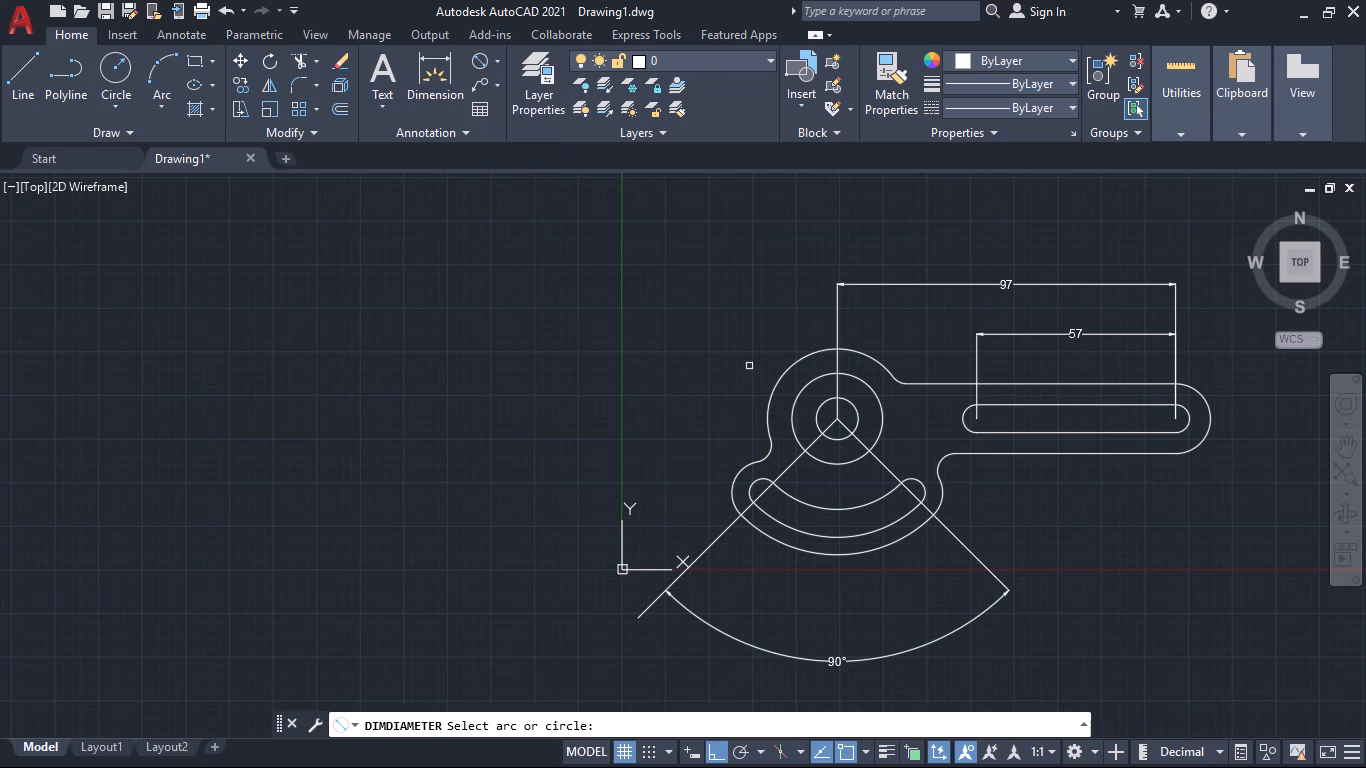
click(775, 383)
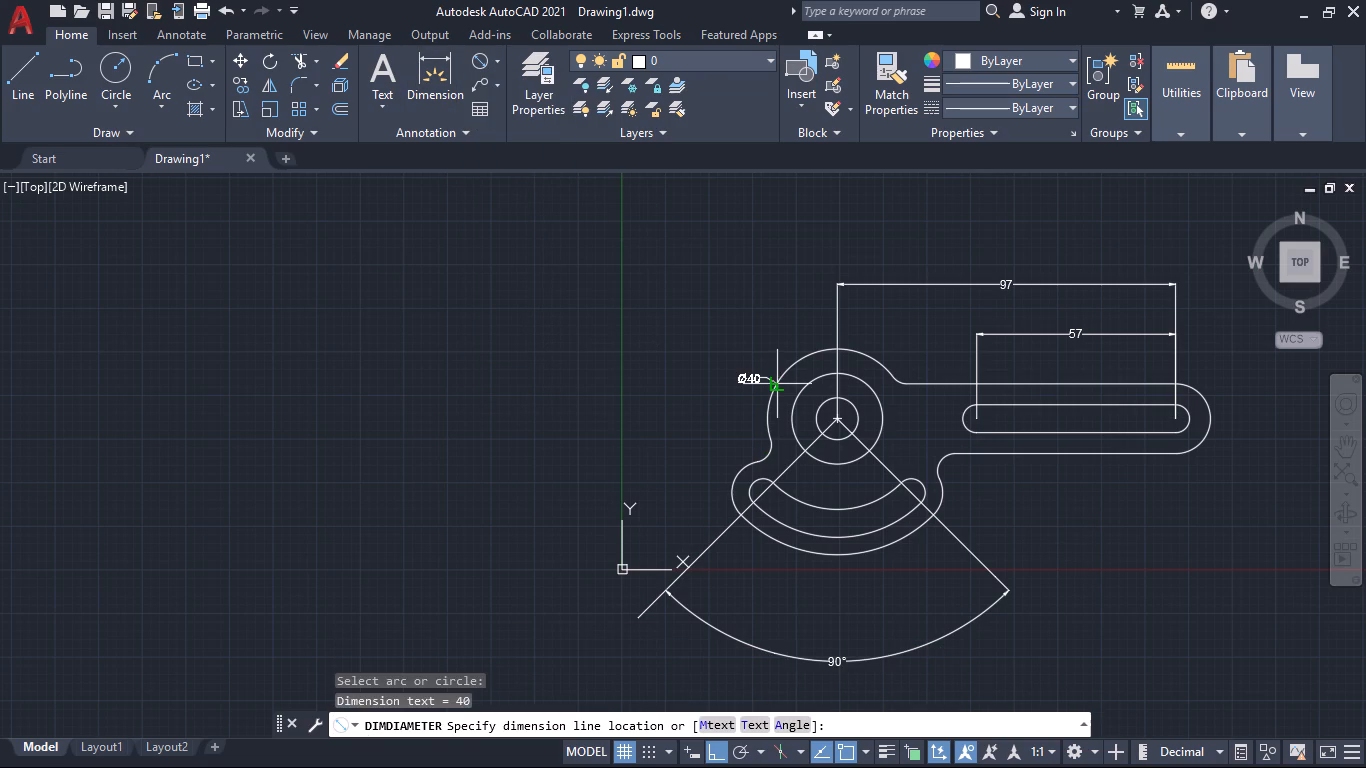
click(802, 304)
key(space)
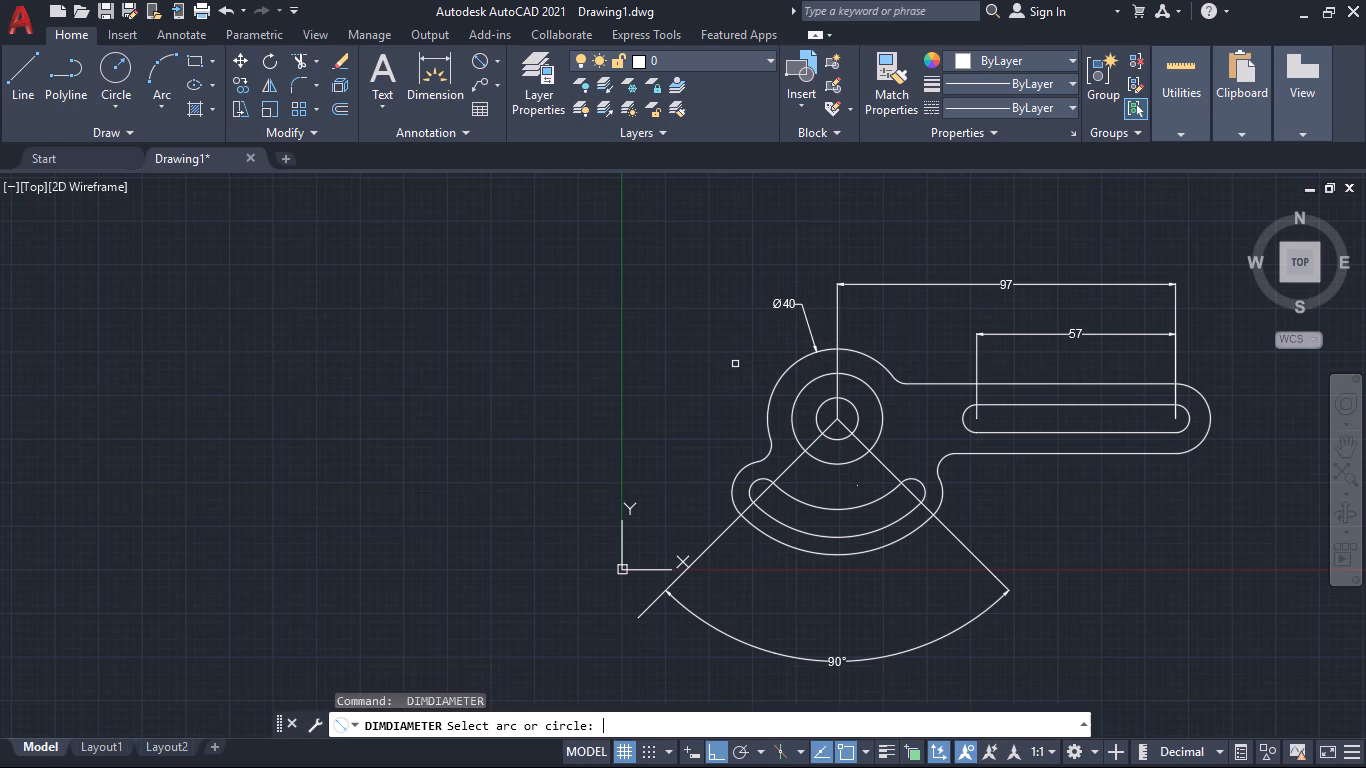
click(796, 400)
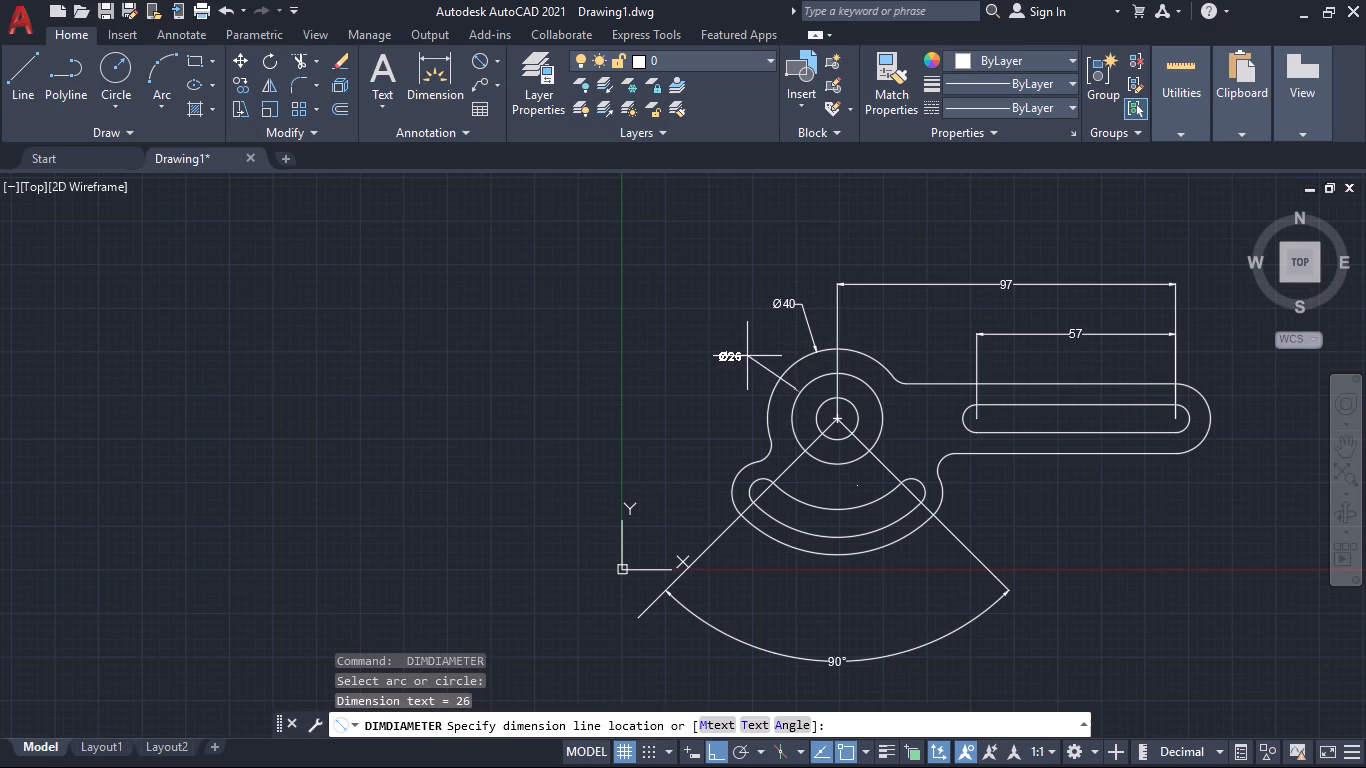
click(752, 348)
key(space)
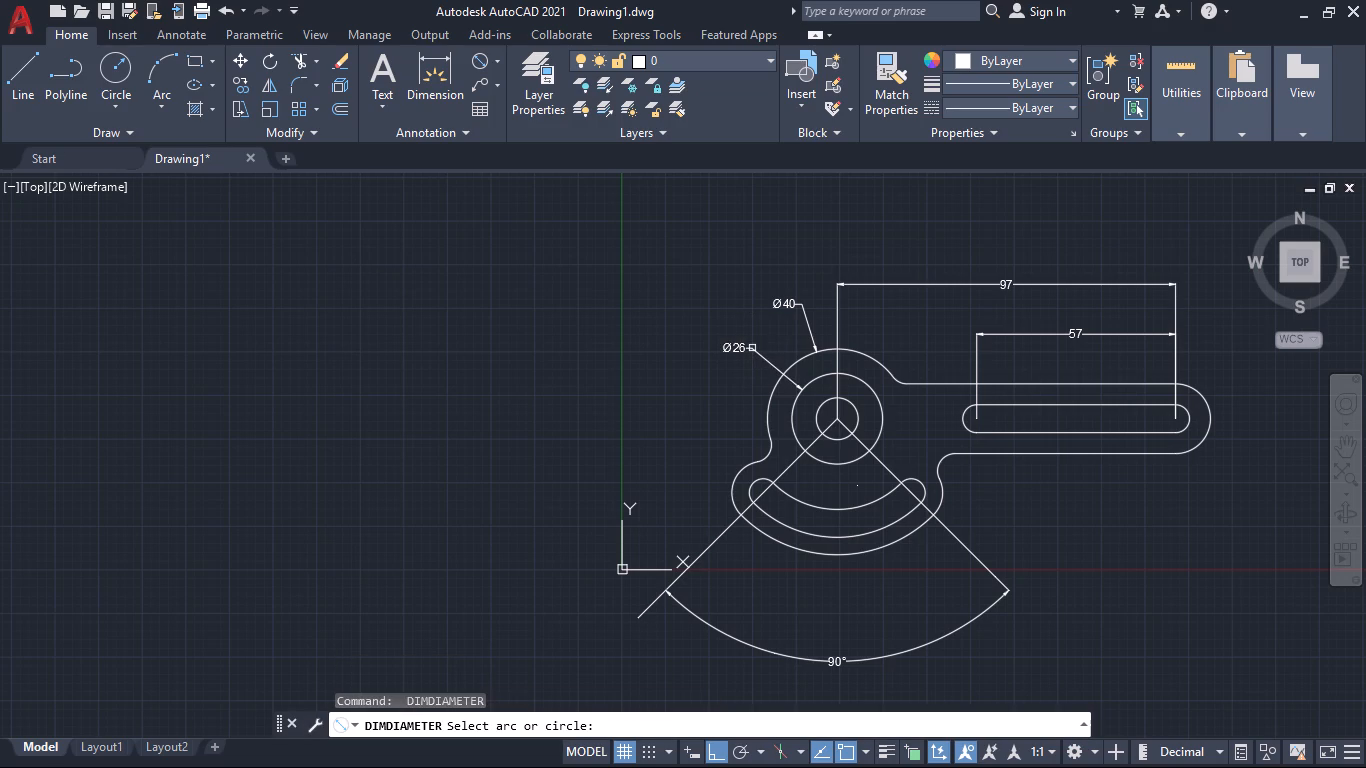
click(852, 403)
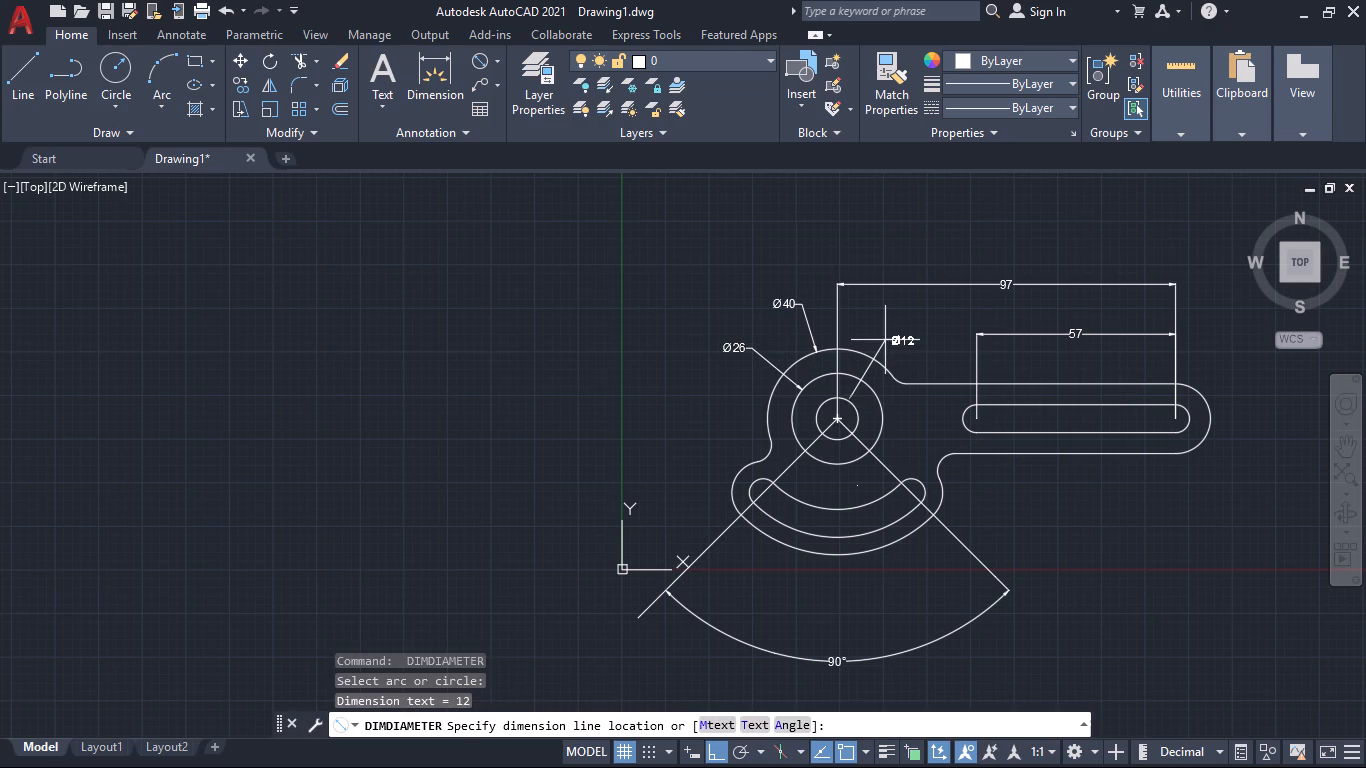
click(886, 340)
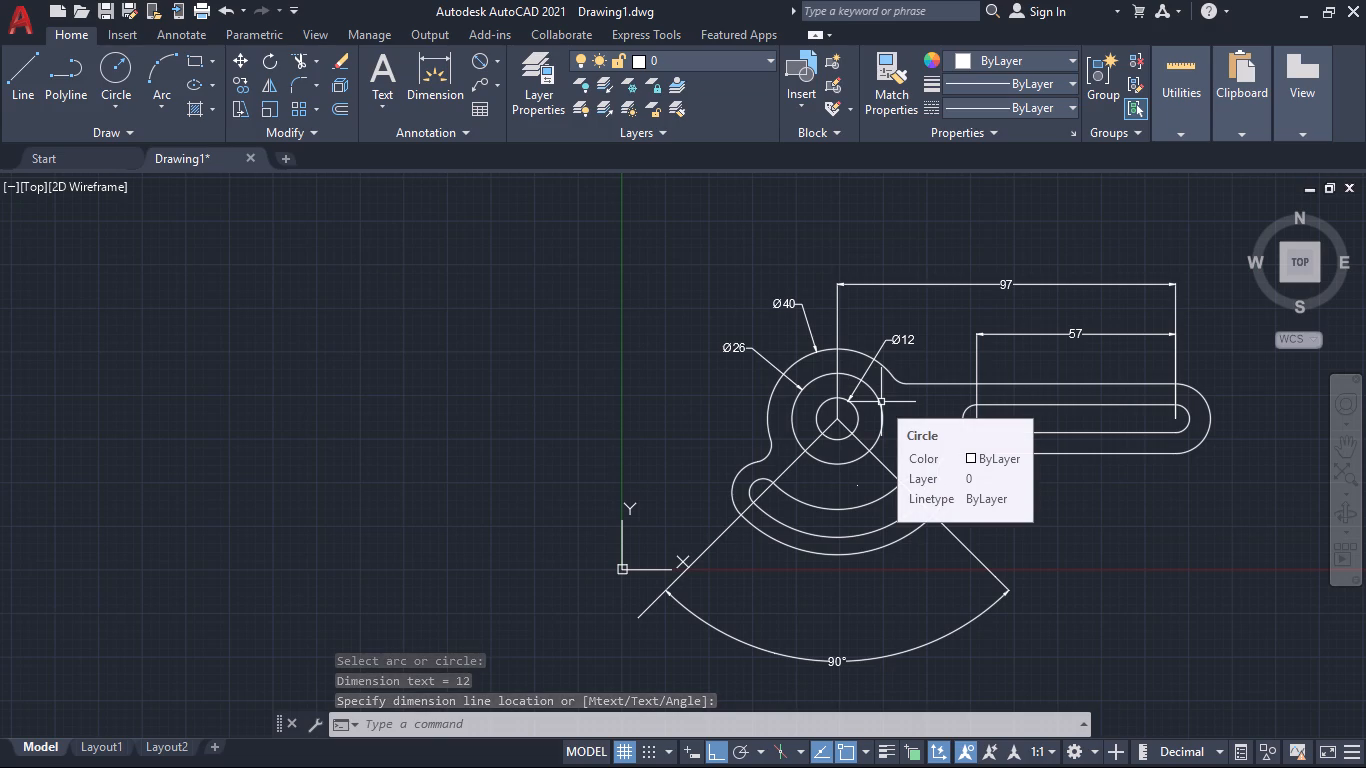
Add diameter dimensions to the curved slot's right end arc and the lower-right boss's outer arc.
key(space)
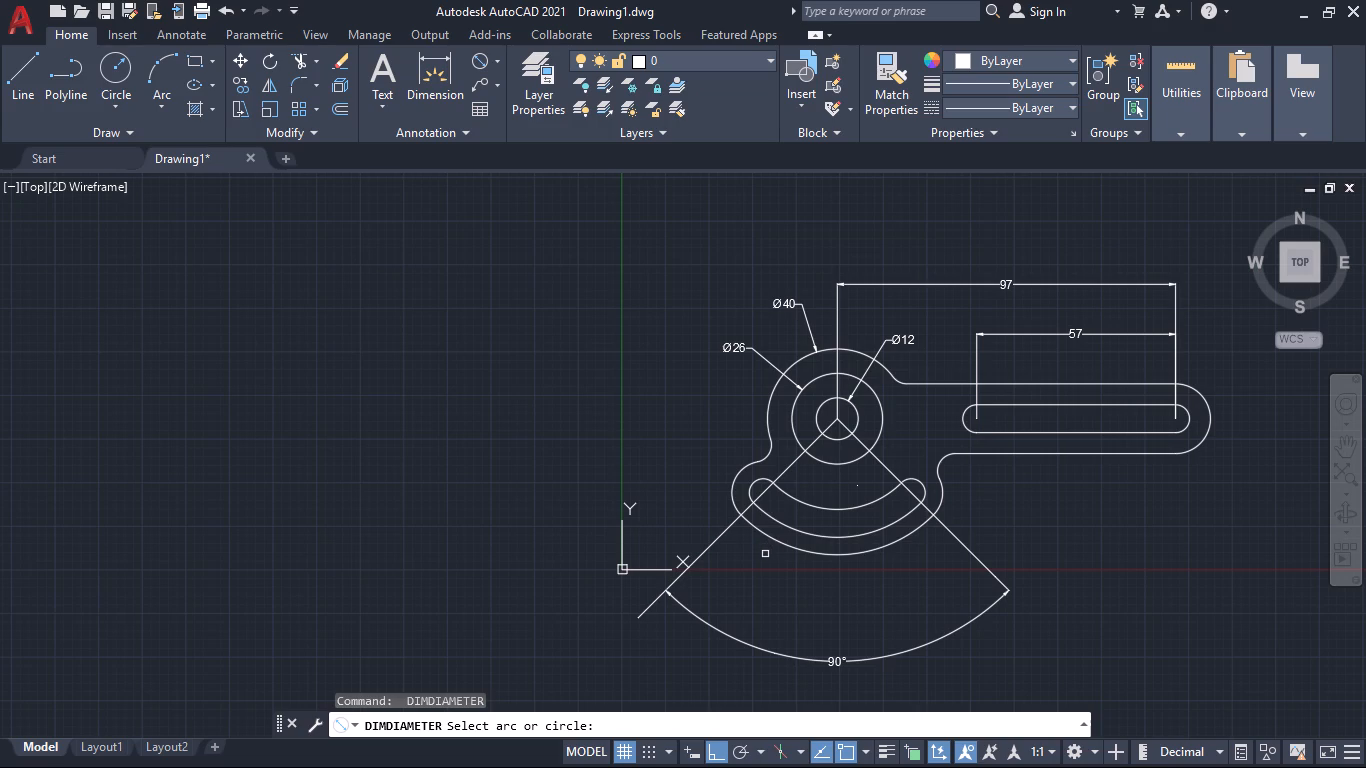
click(924, 492)
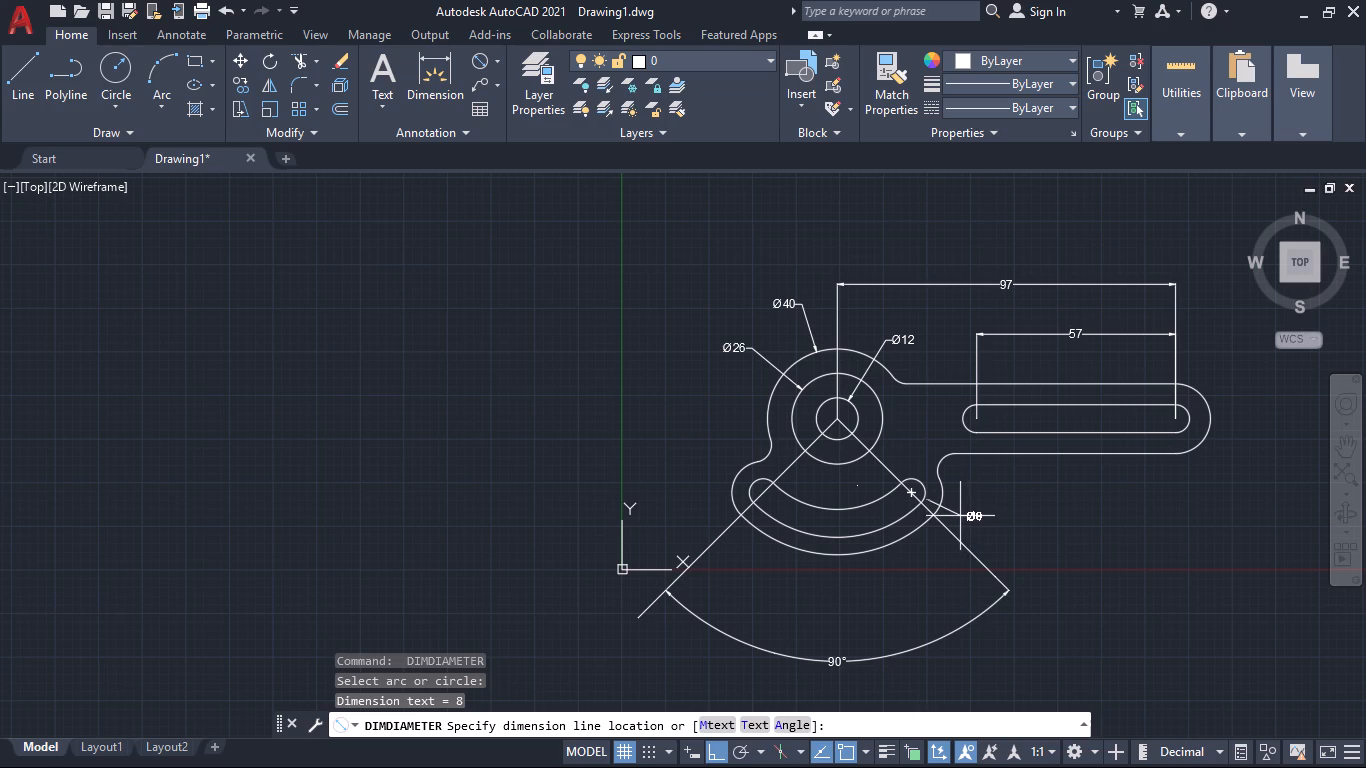
click(958, 517)
key(space)
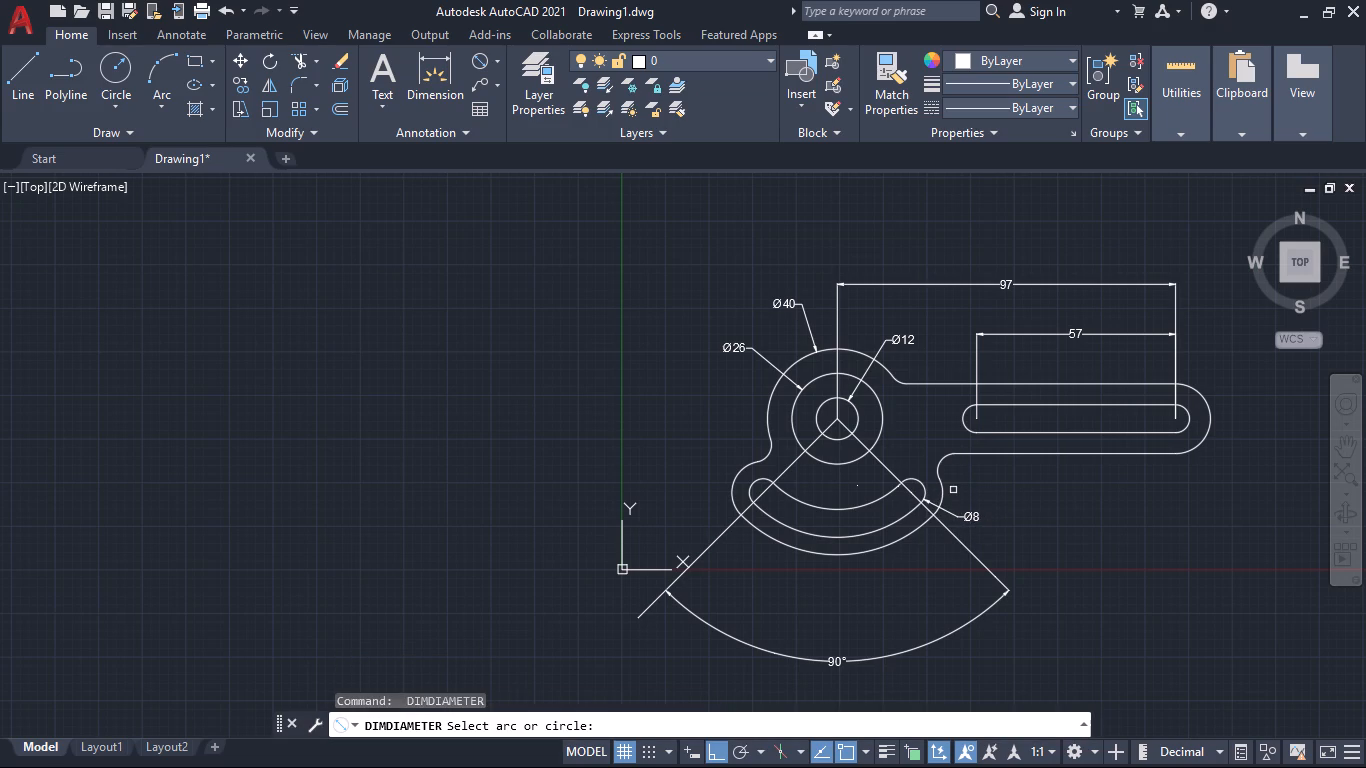
click(941, 482)
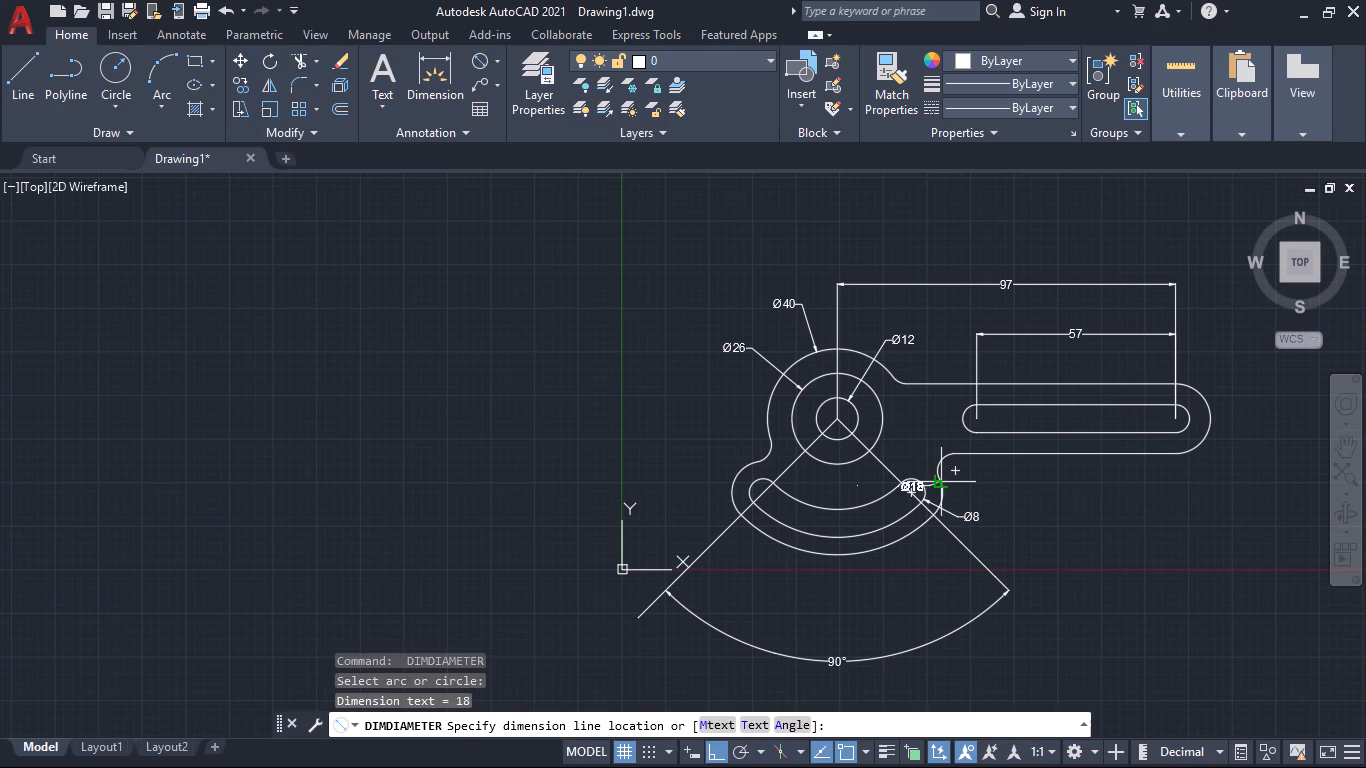
click(966, 489)
Add a diameter dimension to the fillet between the main boss and the lower-left boss.
key(space)
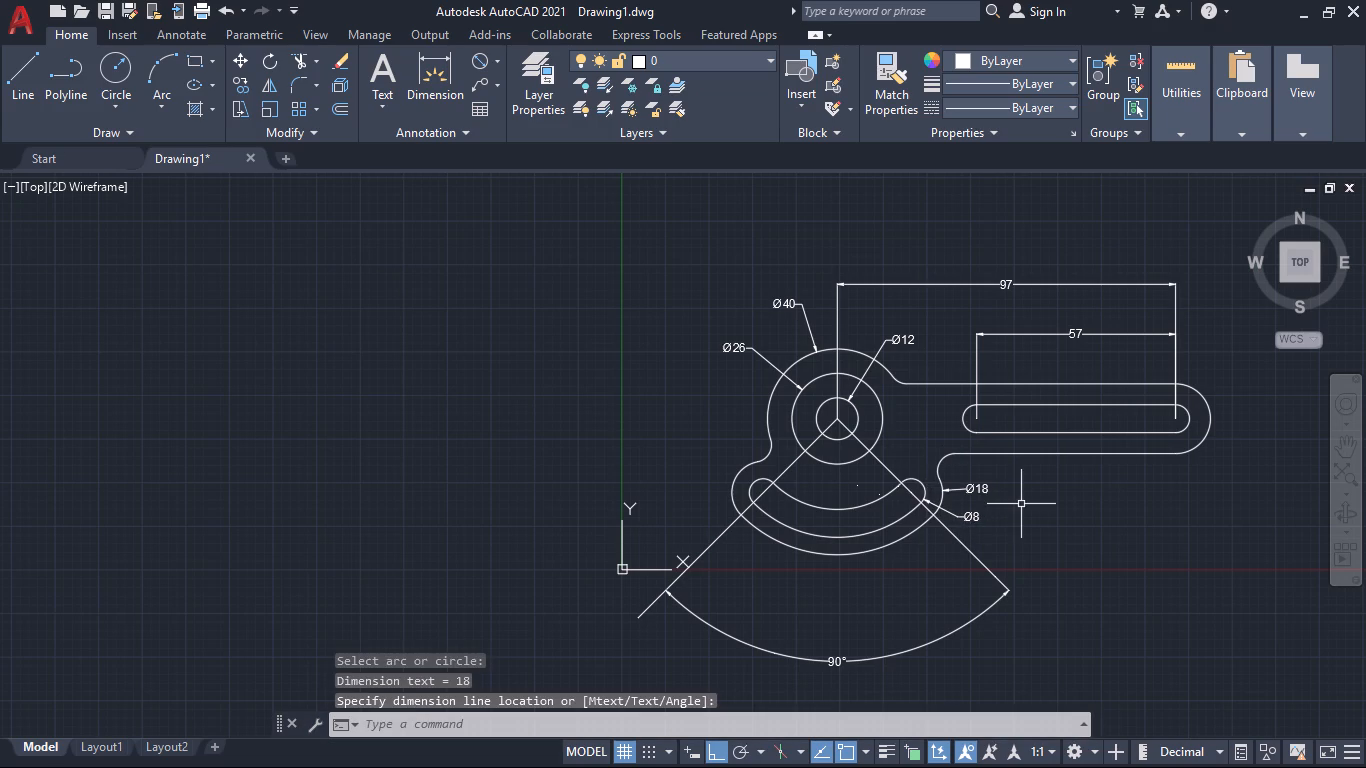
click(767, 453)
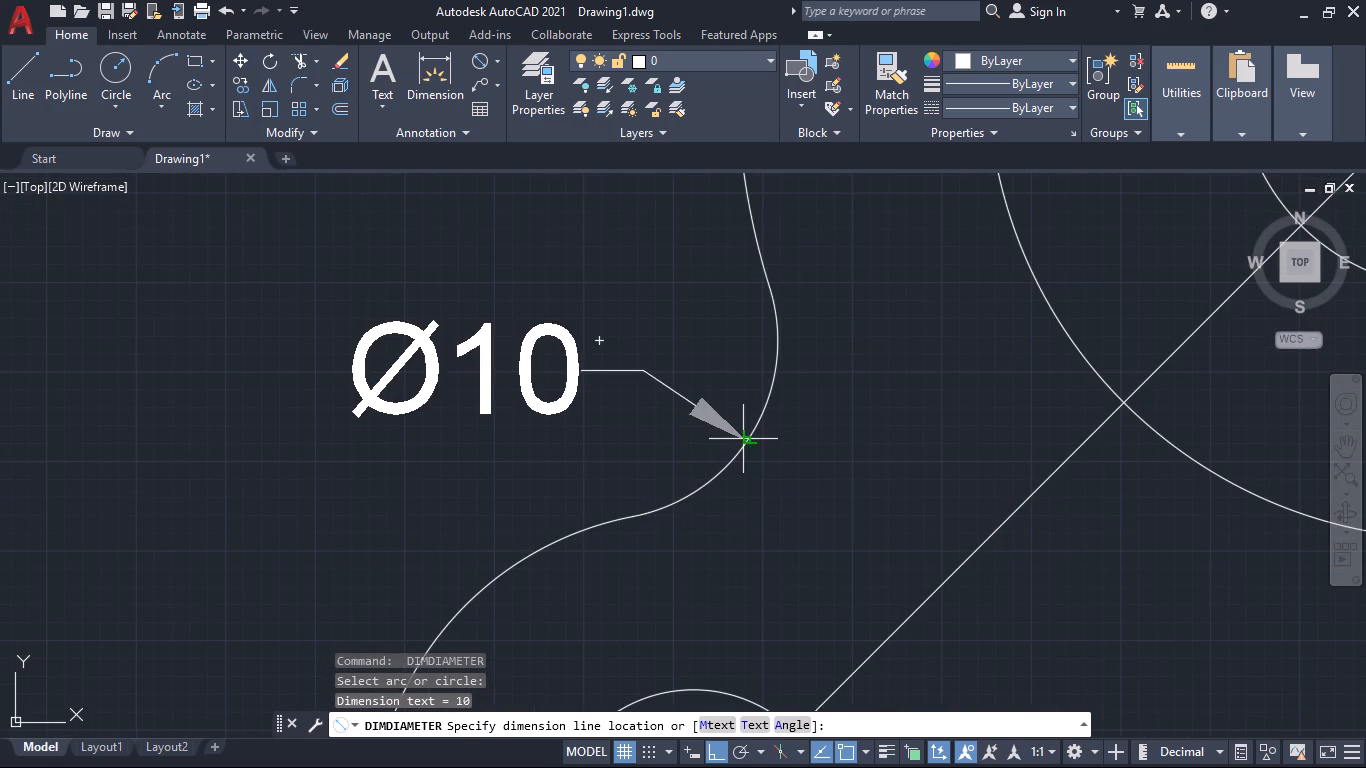
click(743, 439)
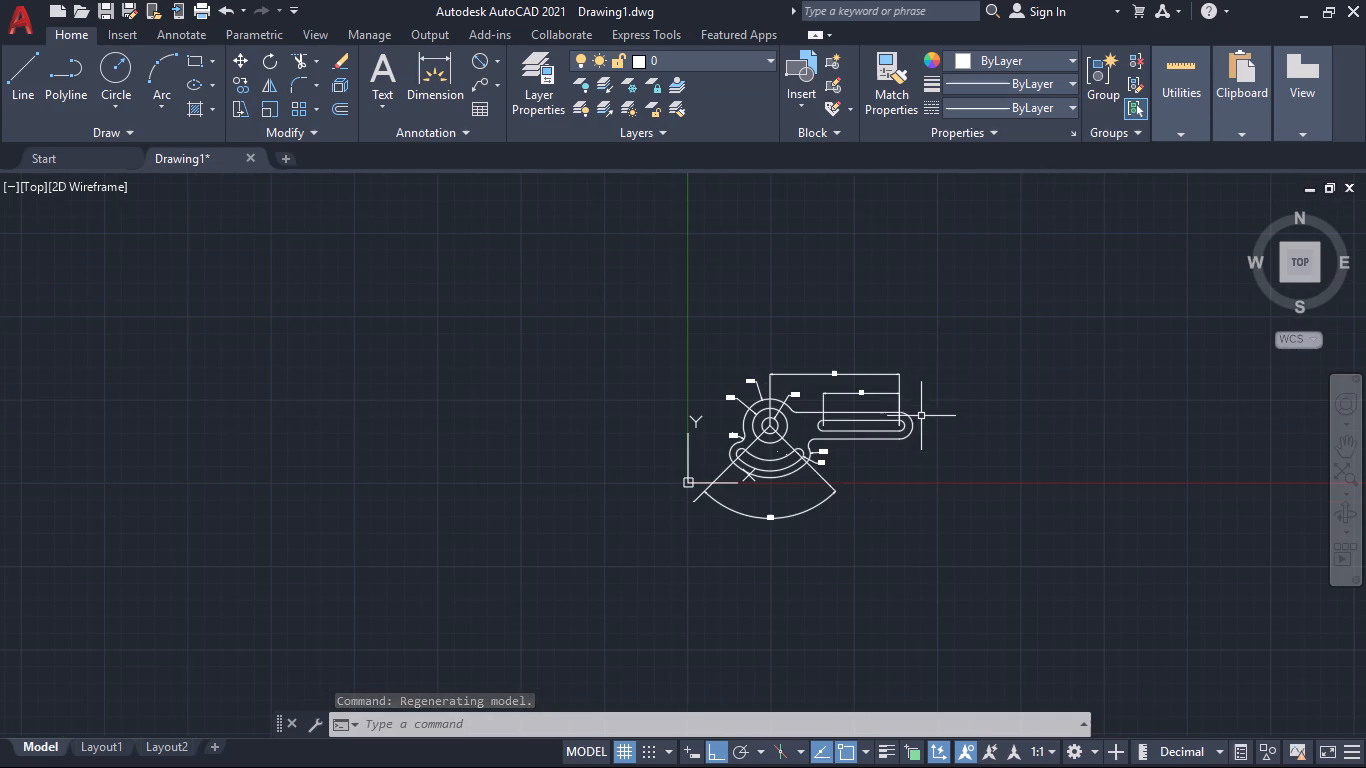
Add a diameter dimension to the arm's rounded outer end, placed above it.
key(space)
ctrl+scroll(925, 411, up, 6)
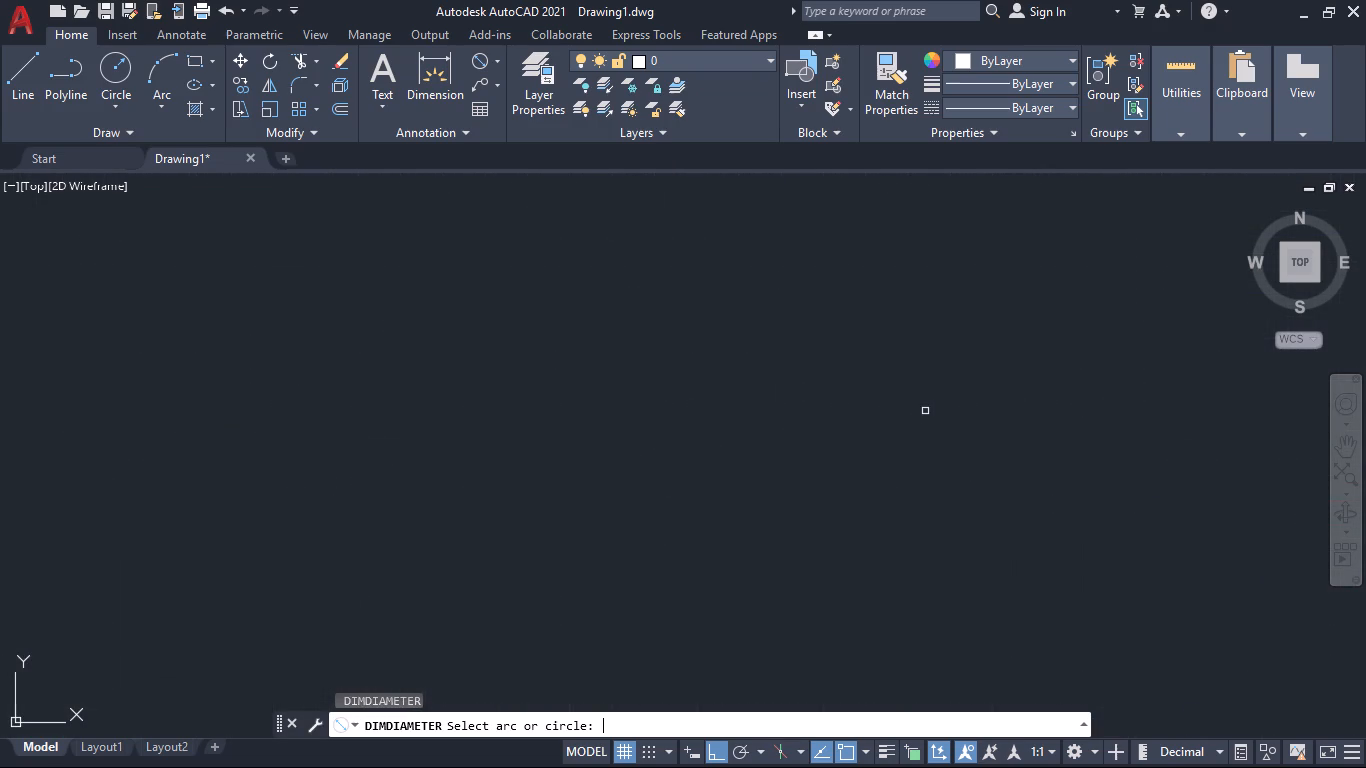
ctrl+scroll(925, 411, down, 17)
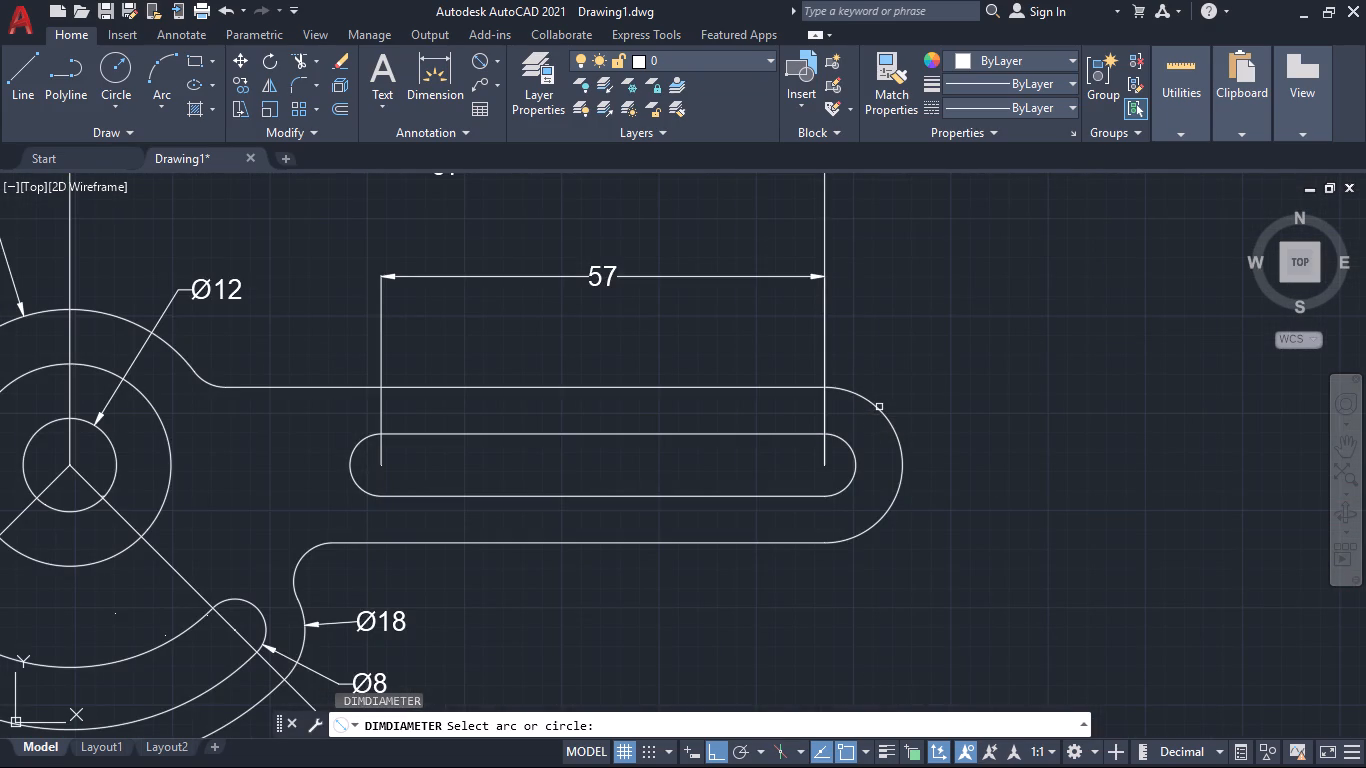
click(879, 408)
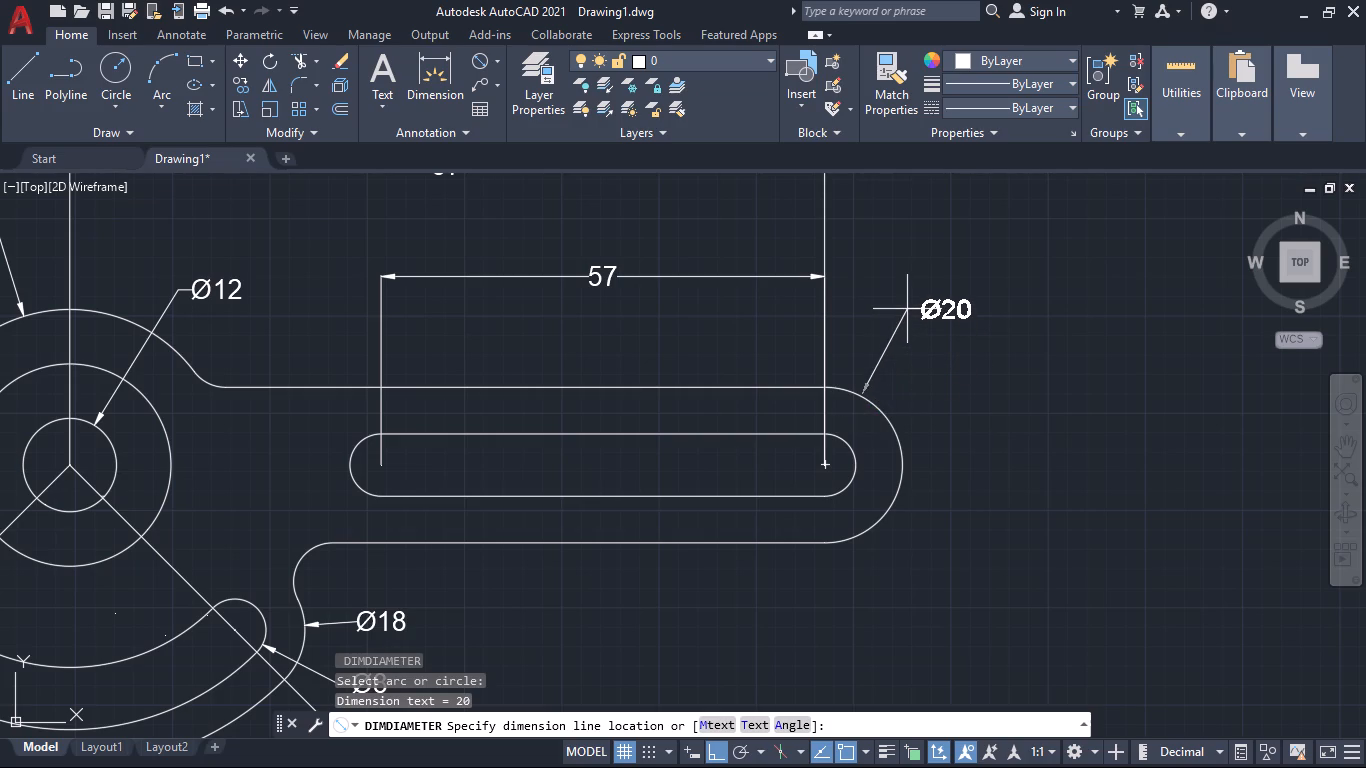
double_click(907, 308)
Add a diameter dimension to the outer end arc of the straight arm slot, placed below the arm.
key(space)
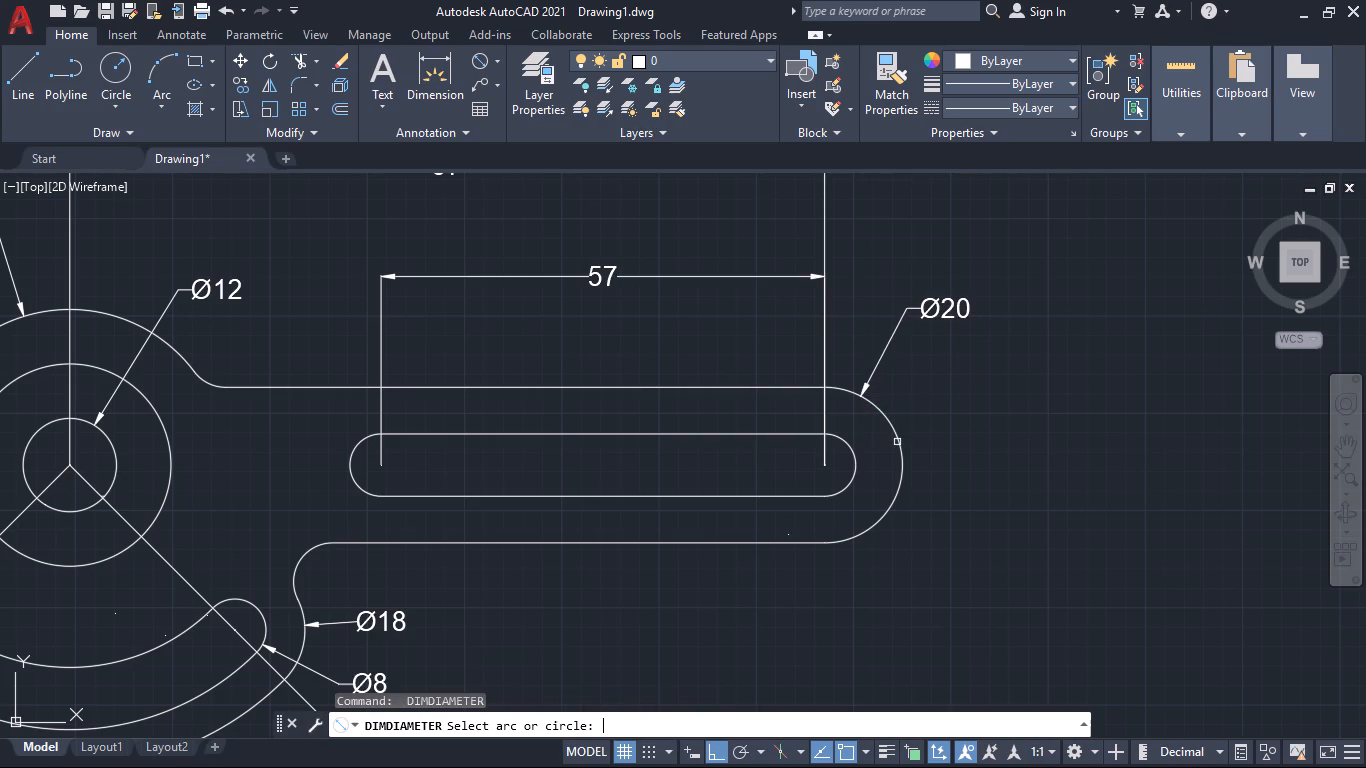
click(842, 489)
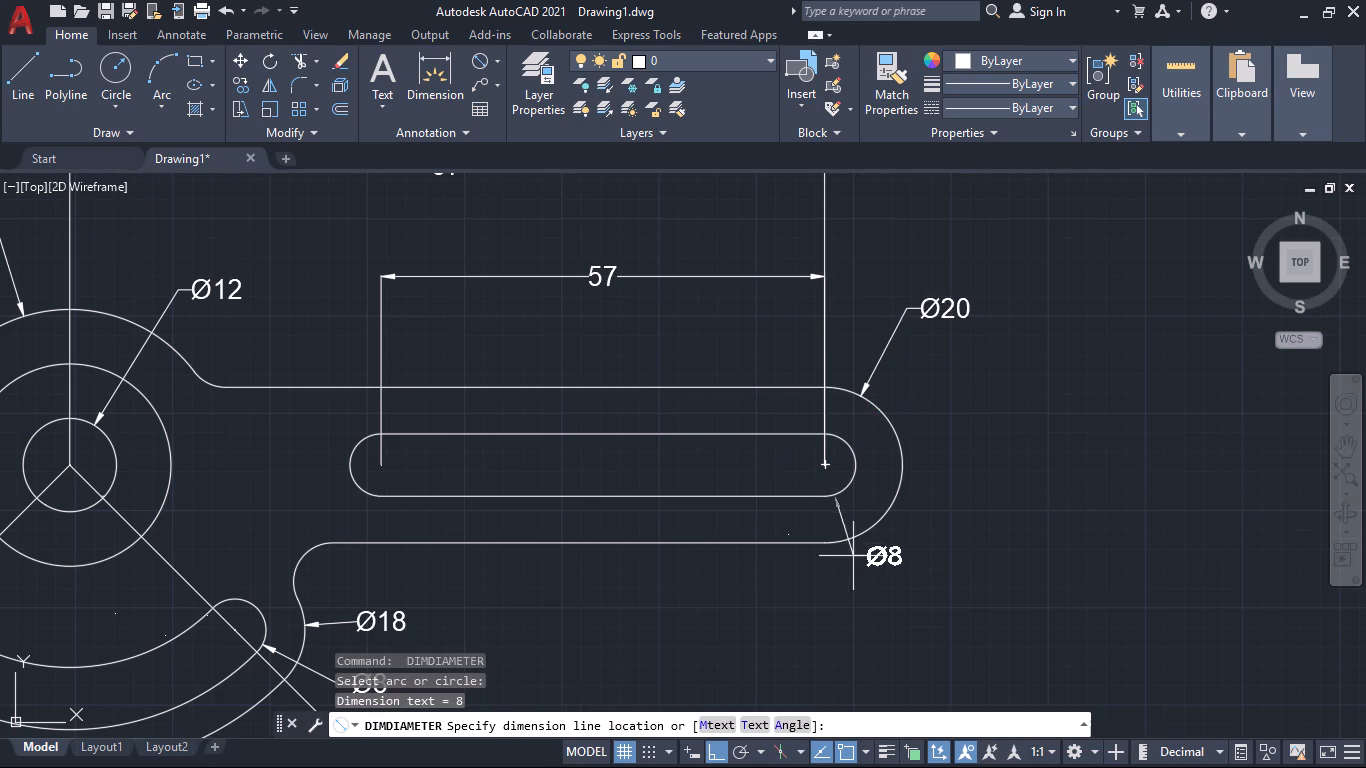
click(917, 601)
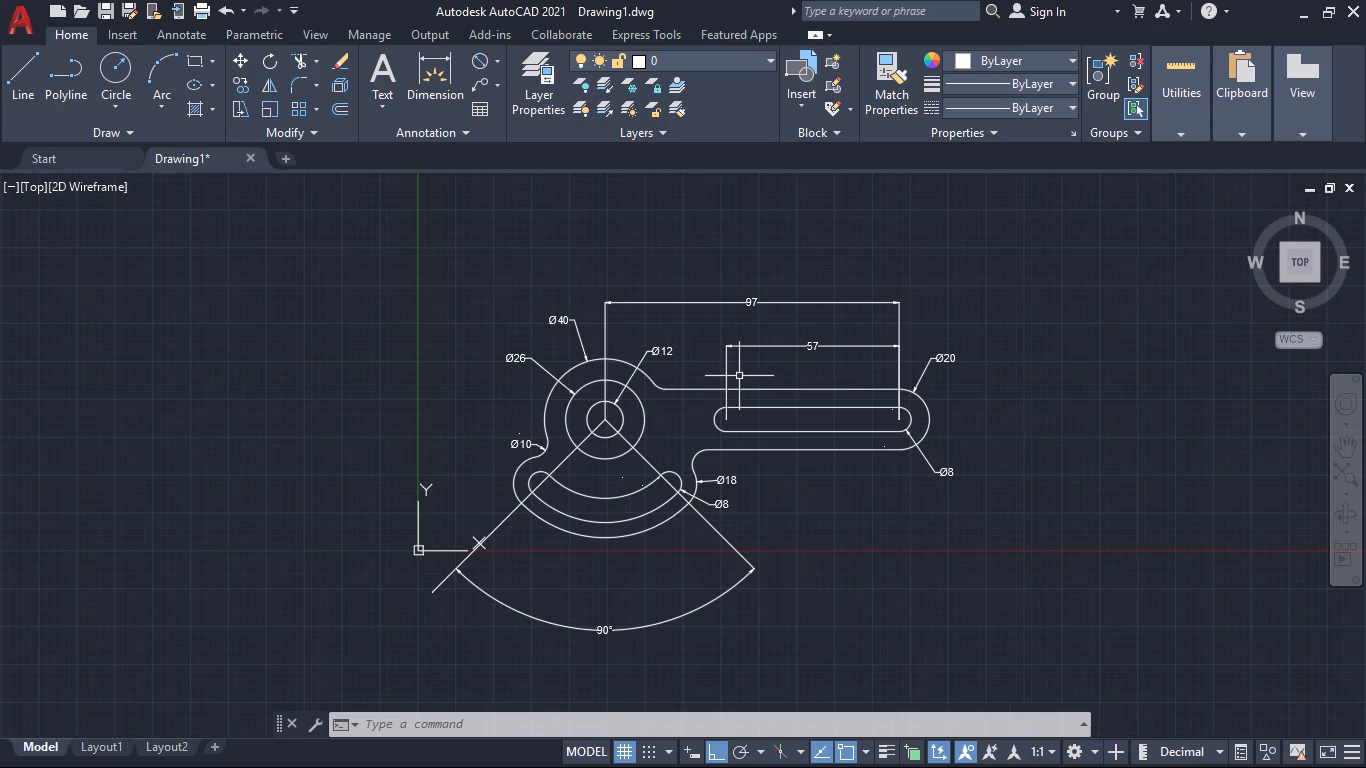
Fillet the main boss's outer arc and the arm's upper edge with a radius of 8.
key(f)
key(Return)
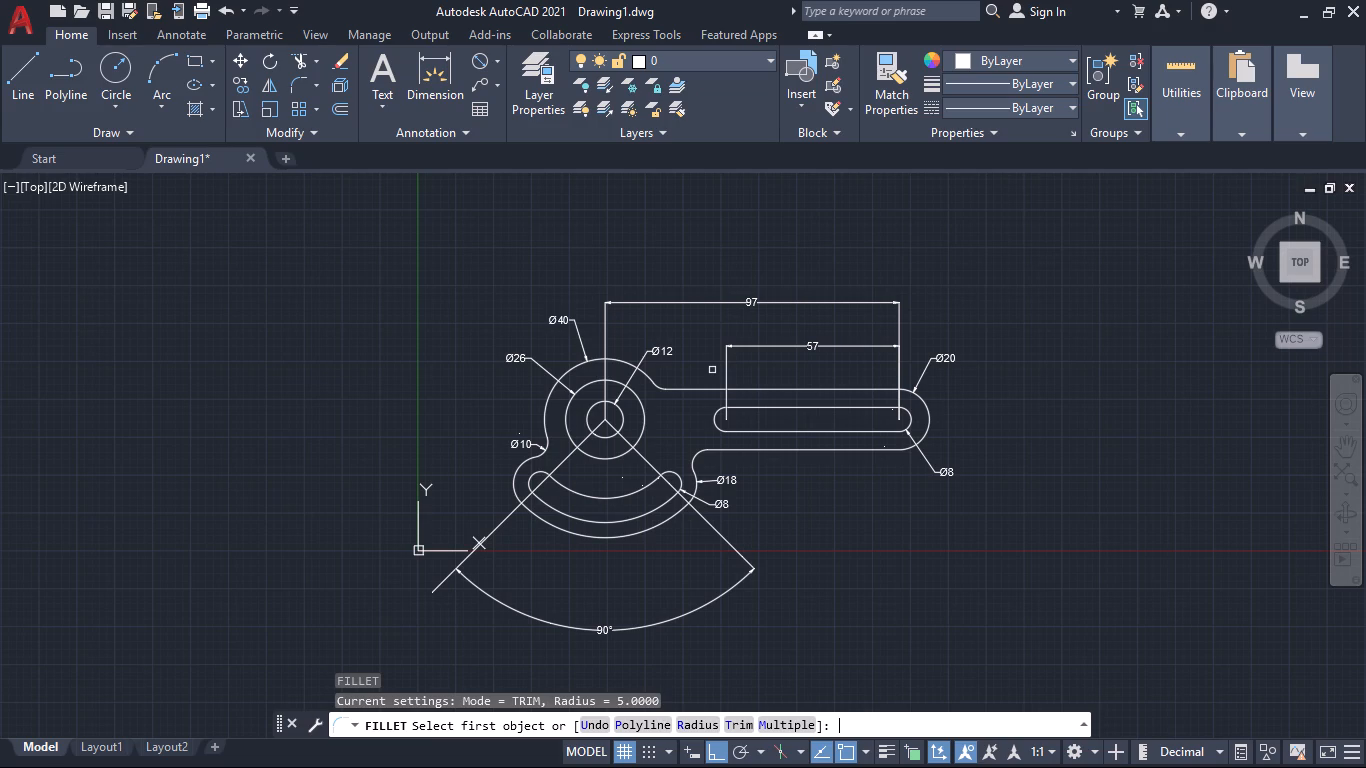
key(r)
key(Return)
key(8)
key(Return)
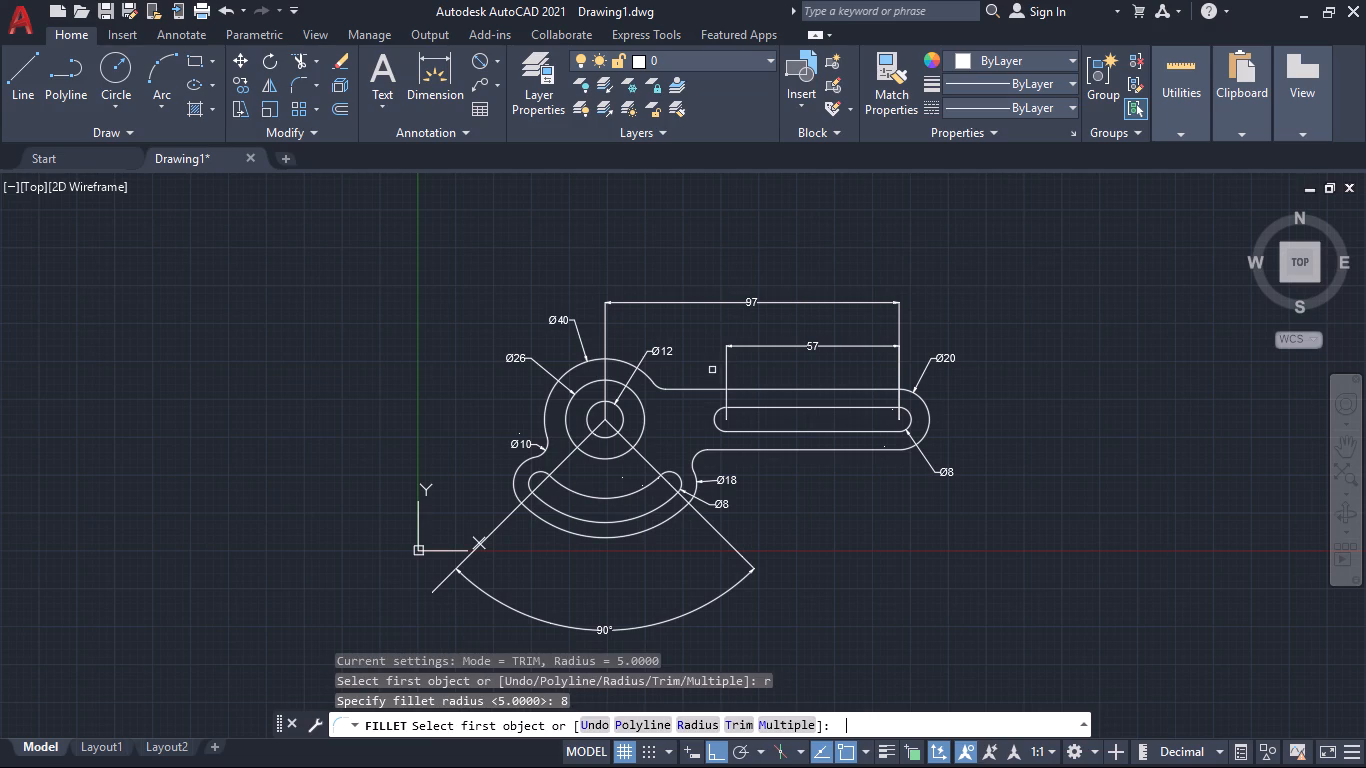
click(649, 379)
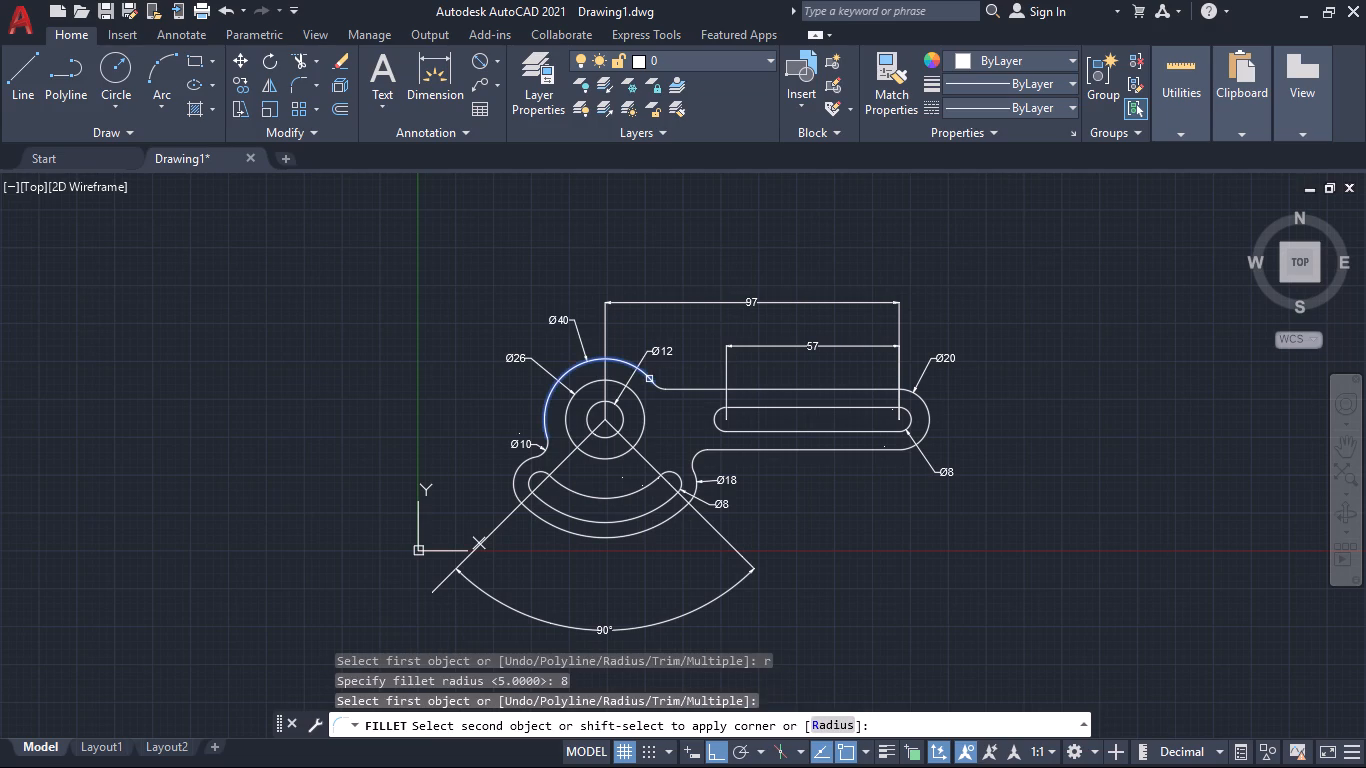
click(702, 390)
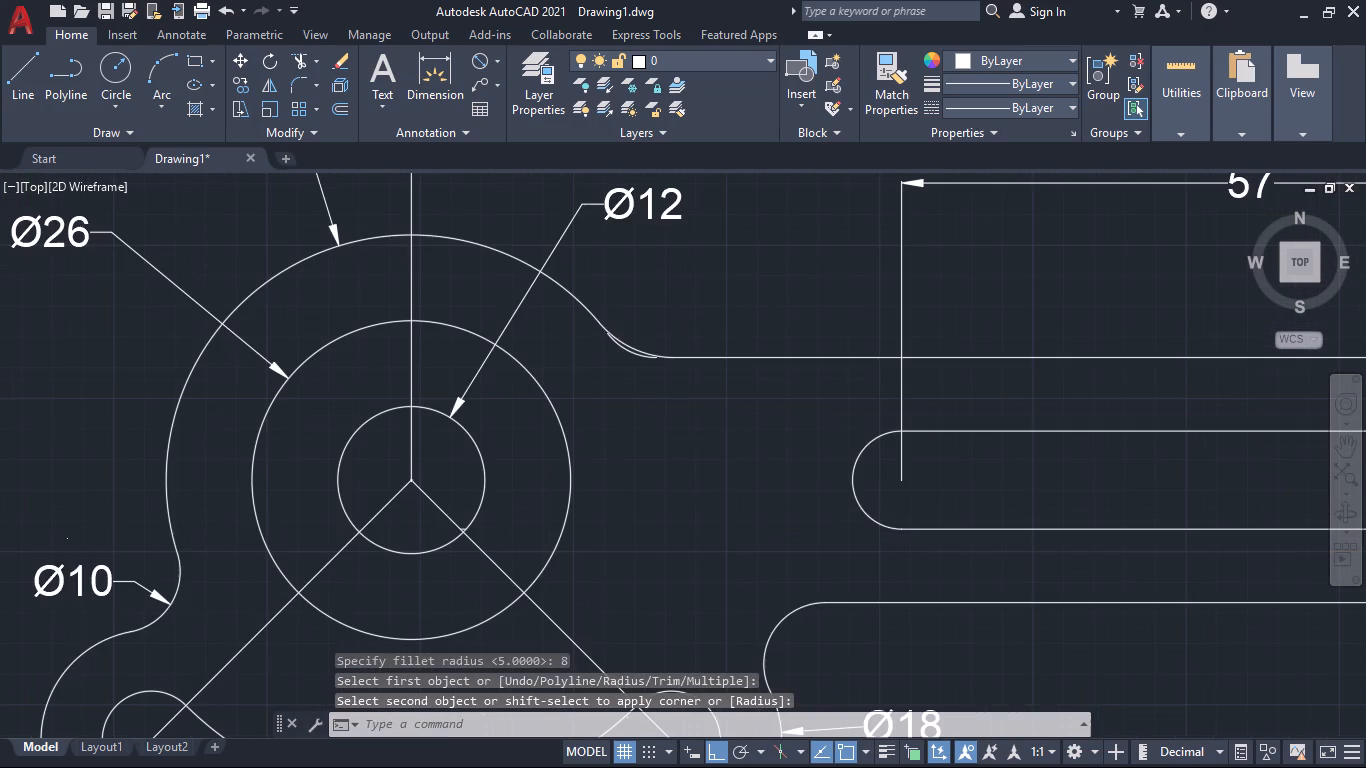
Trim away the leftover smaller fillet arc between the main boss and the arm's upper edge.
text(tr)
key(Return)
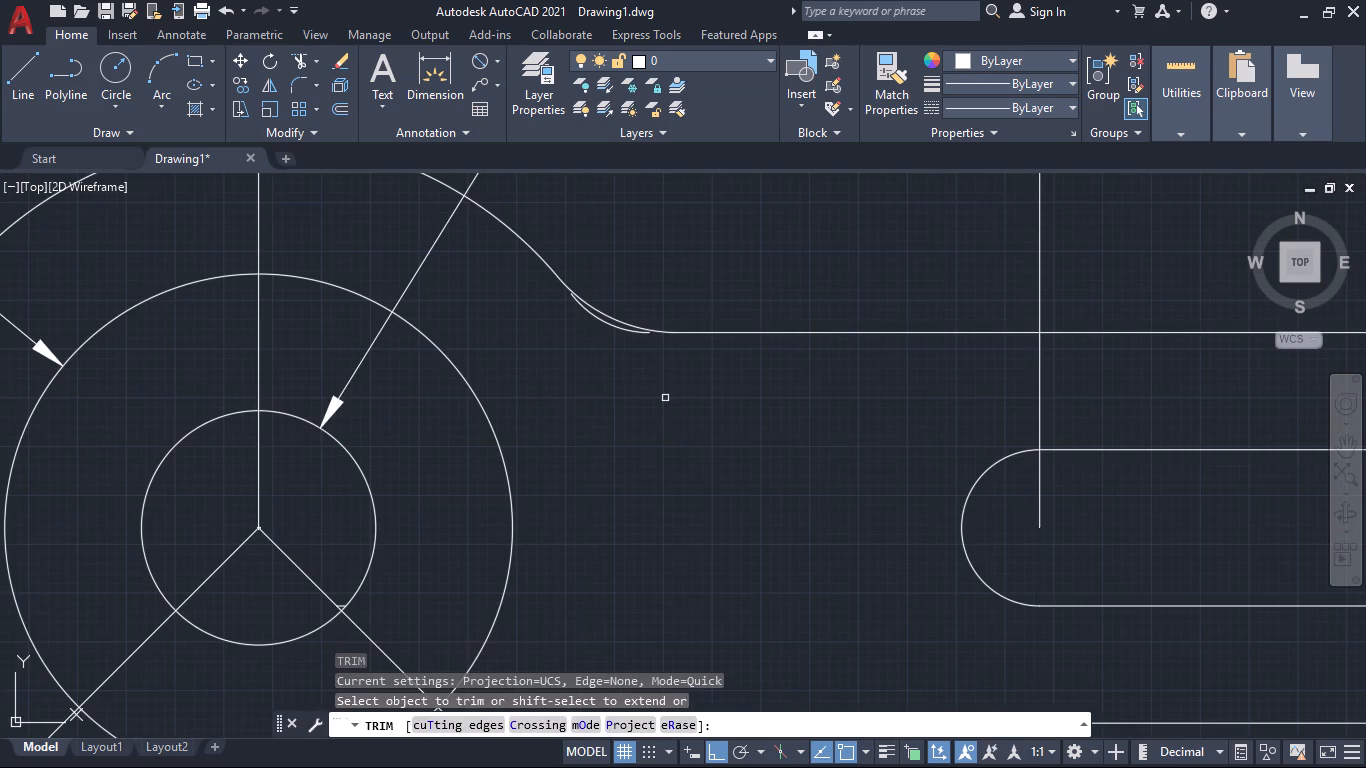
click(618, 330)
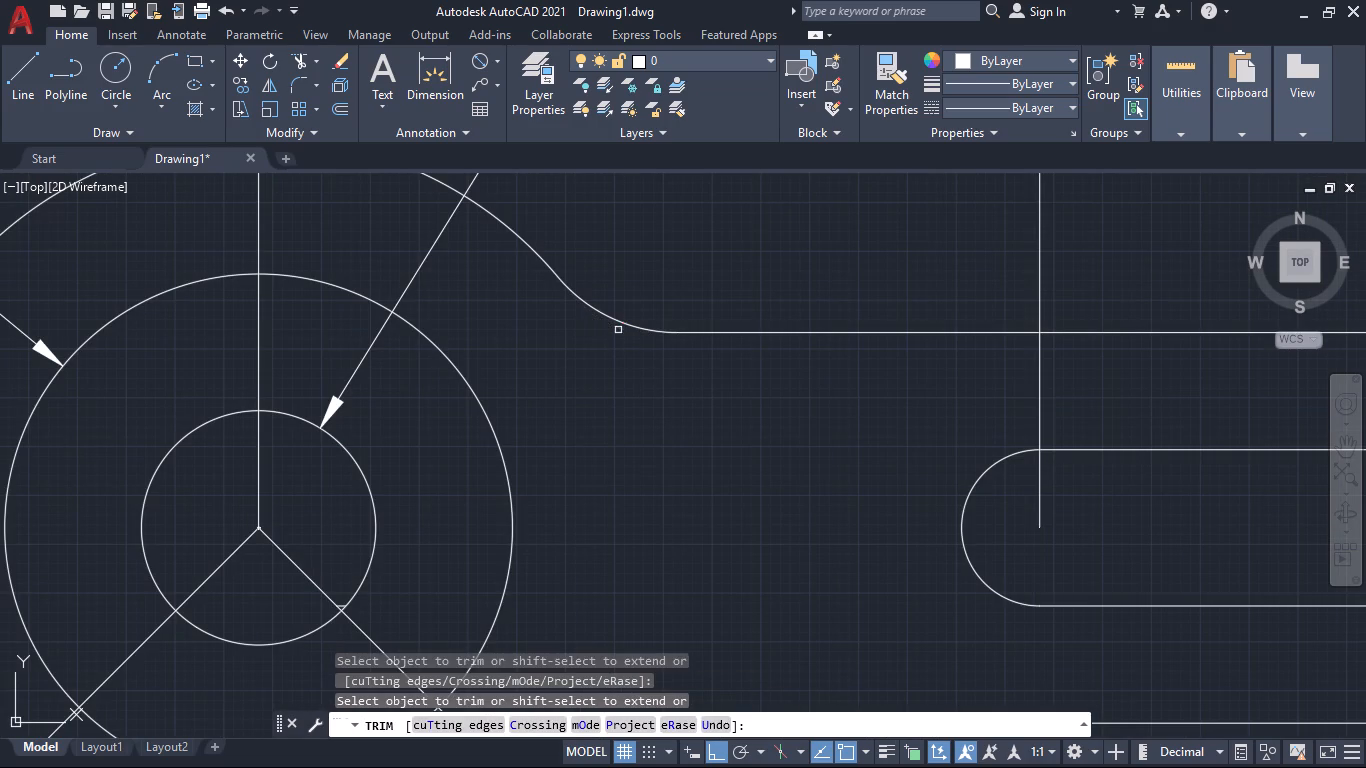
key(Escape)
key(grave)
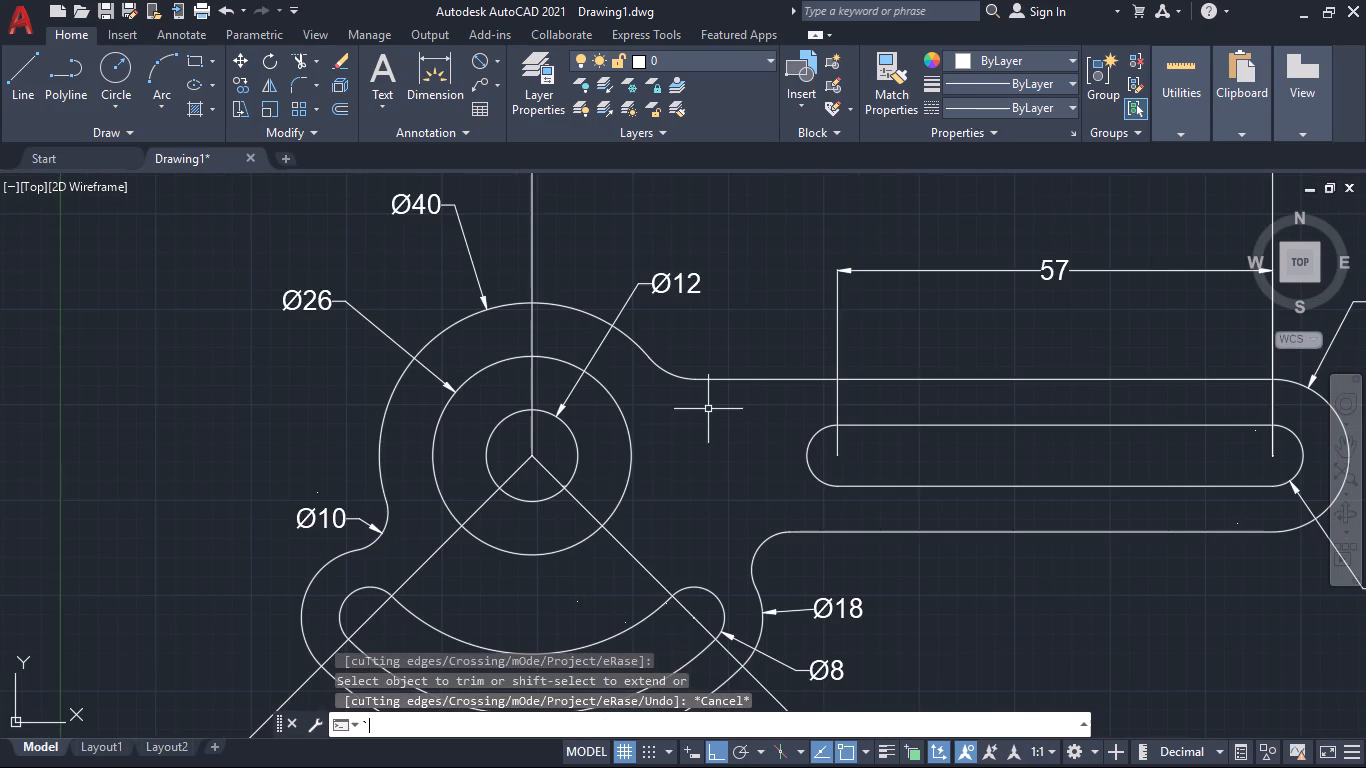
key(BackSpace)
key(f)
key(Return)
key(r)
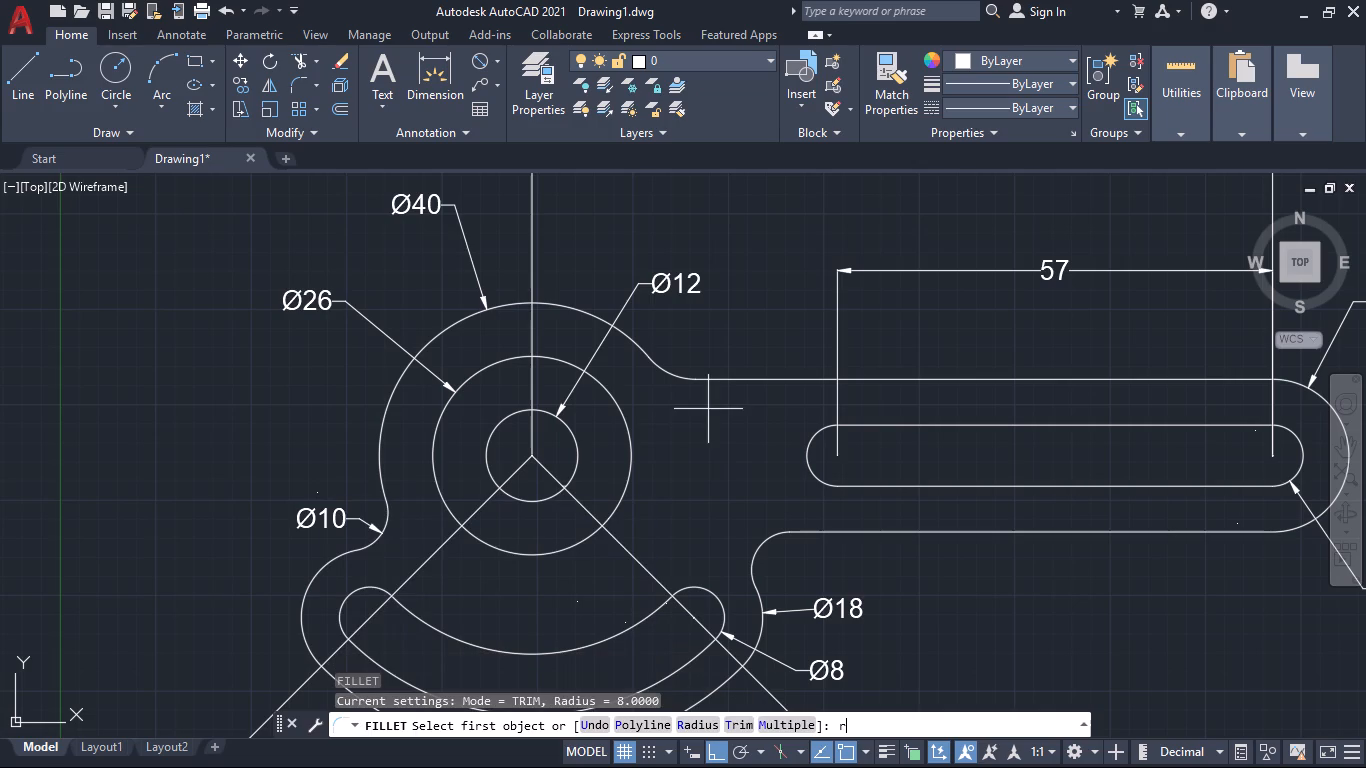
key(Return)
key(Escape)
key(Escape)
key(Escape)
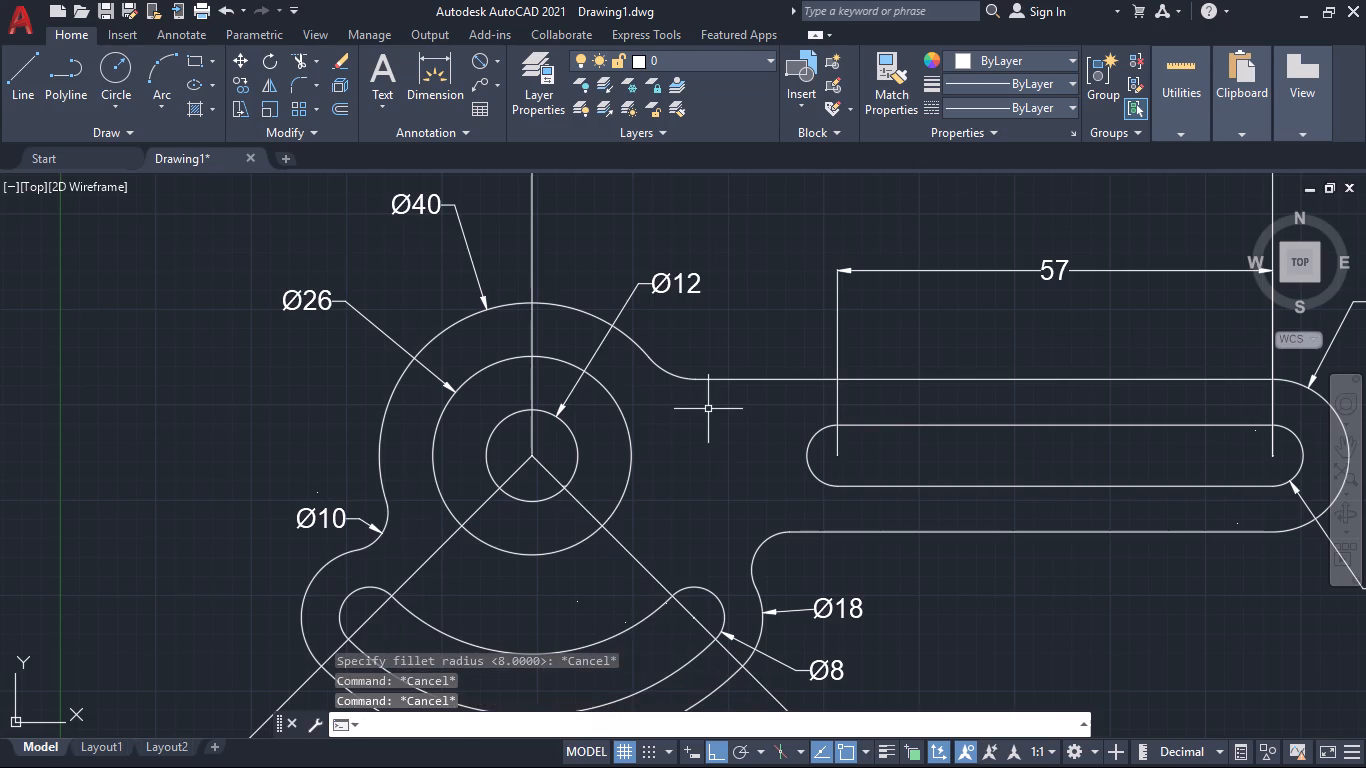
Add a diameter dimension to the fillet between the main boss and the arm's upper edge, placed above it.
click(478, 58)
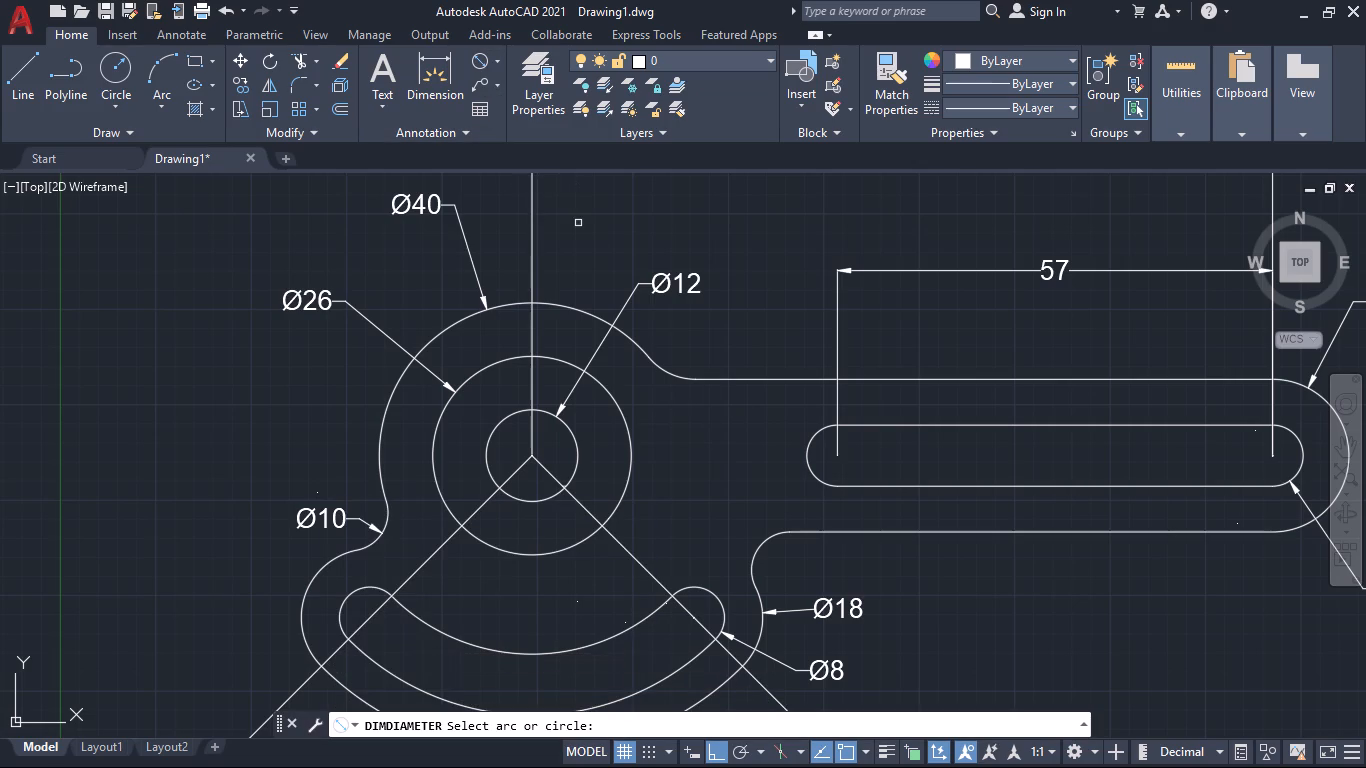
click(660, 365)
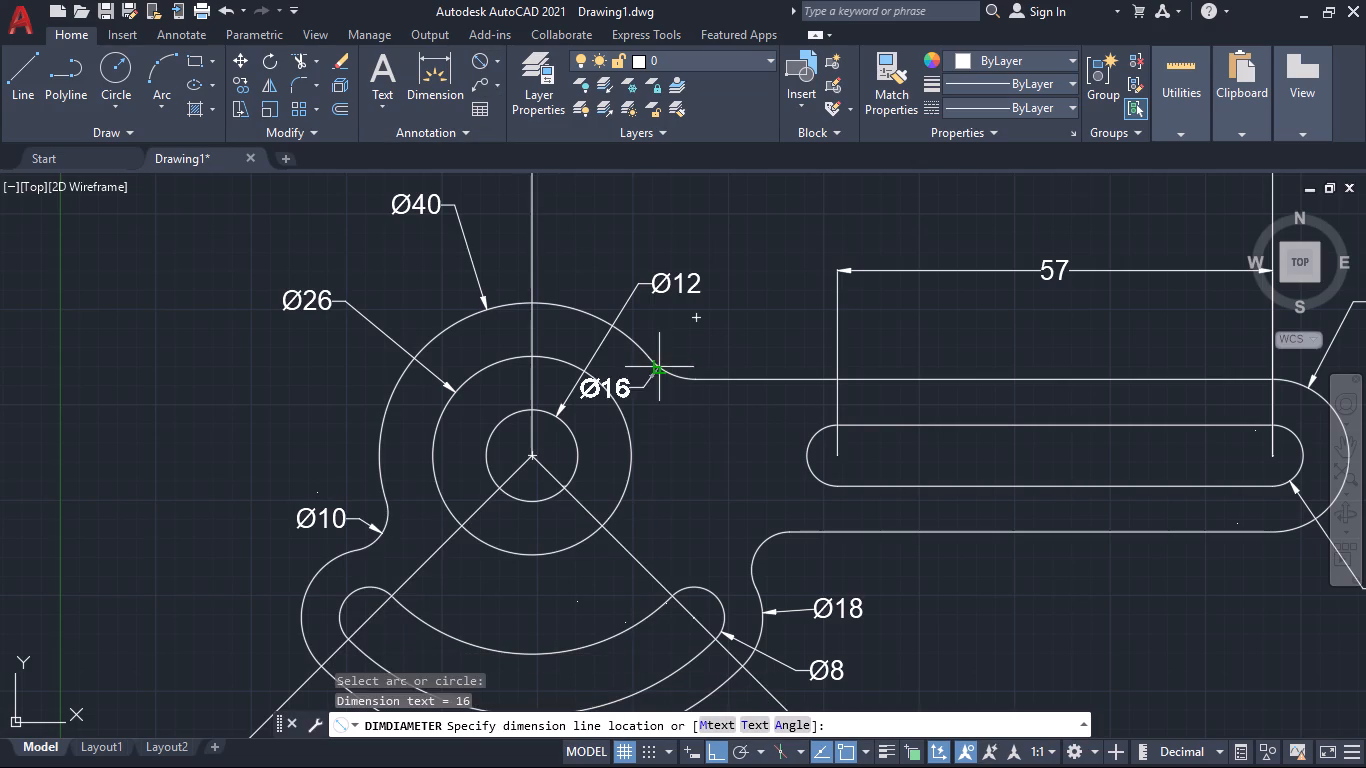
click(679, 348)
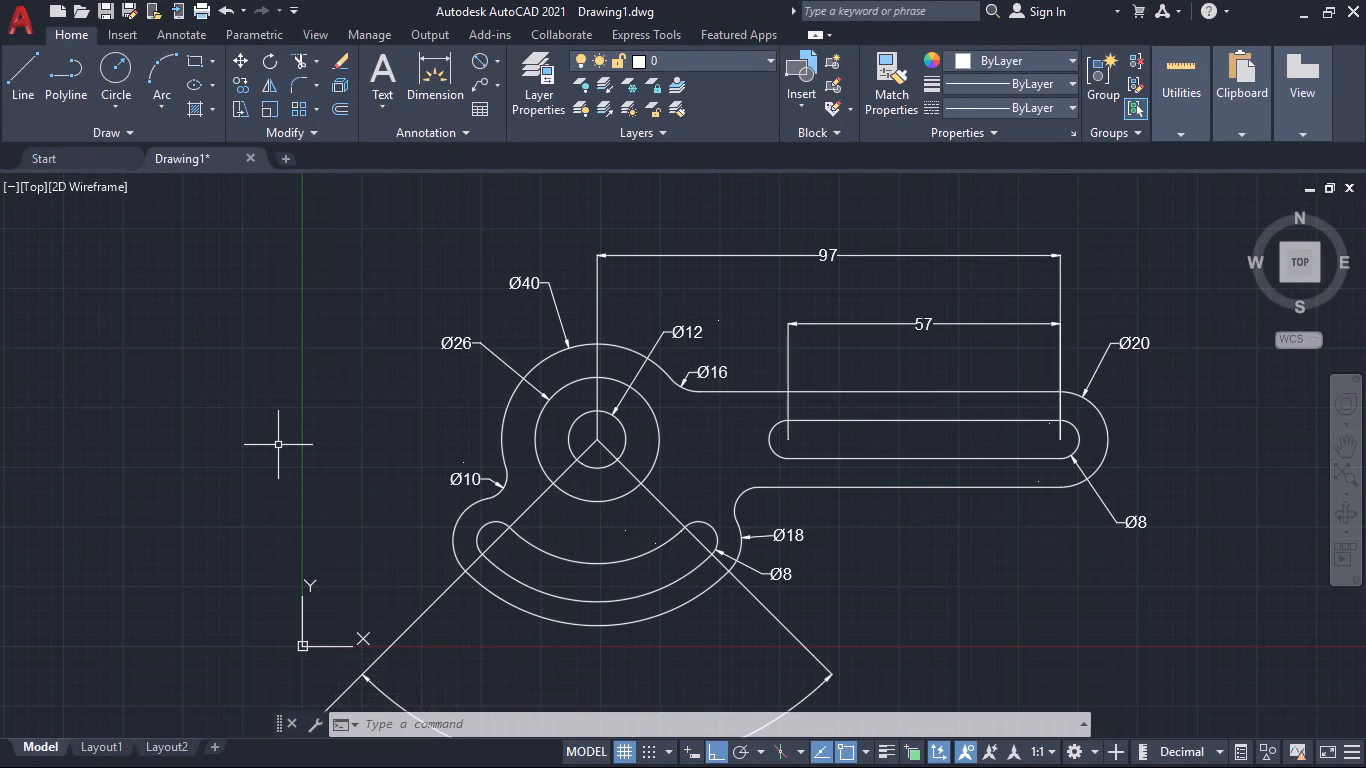
key(Escape)
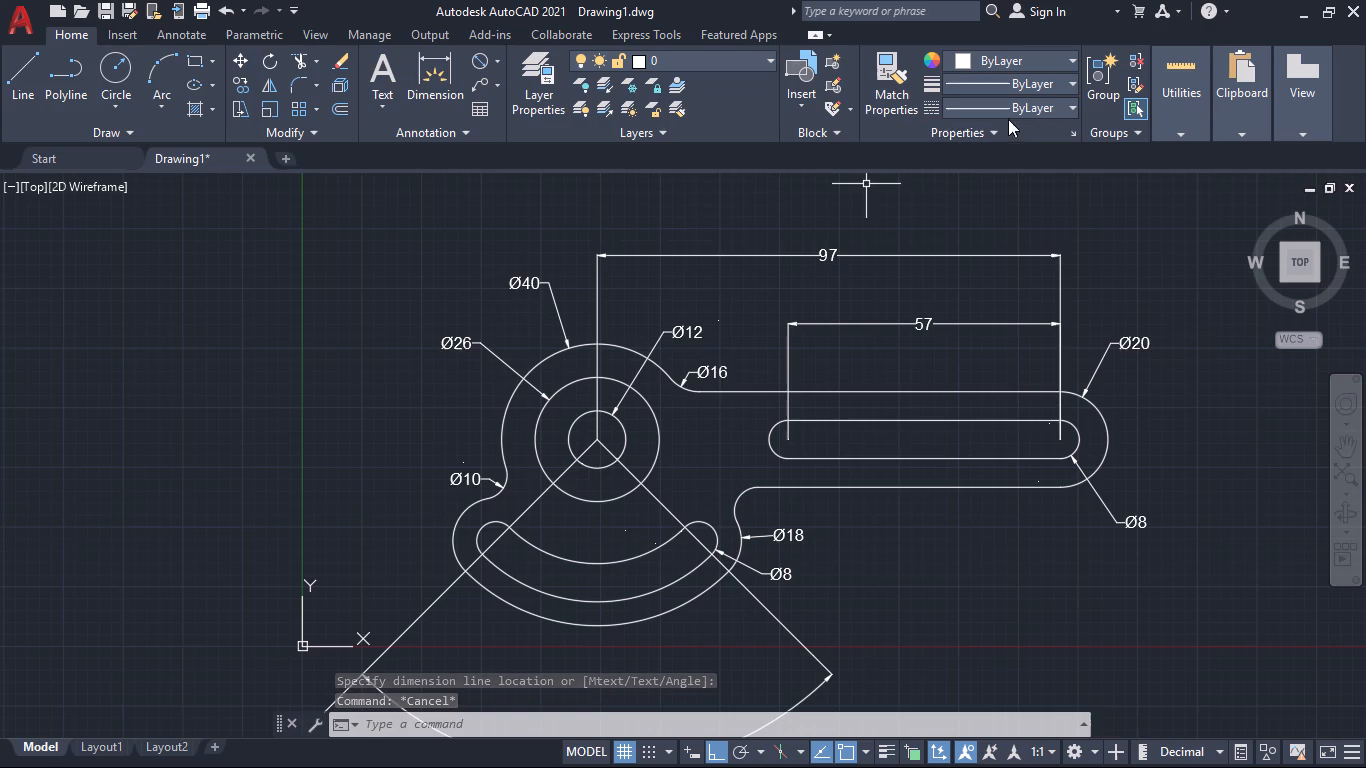
Load the ACAD_ISO02W100 (ISO dash) and ACAD_ISO03W100 (ISO dash space) linetypes into the drawing.
click(1036, 104)
click(994, 206)
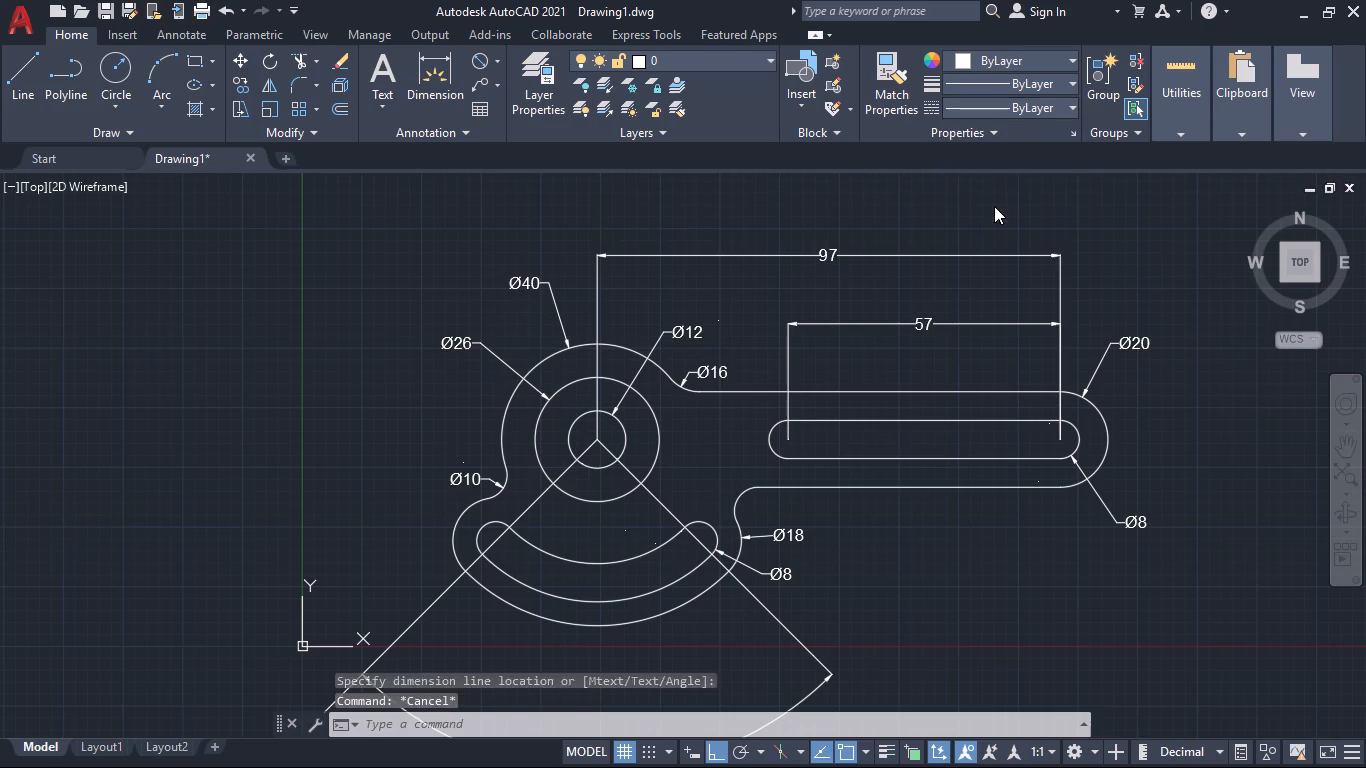
click(850, 197)
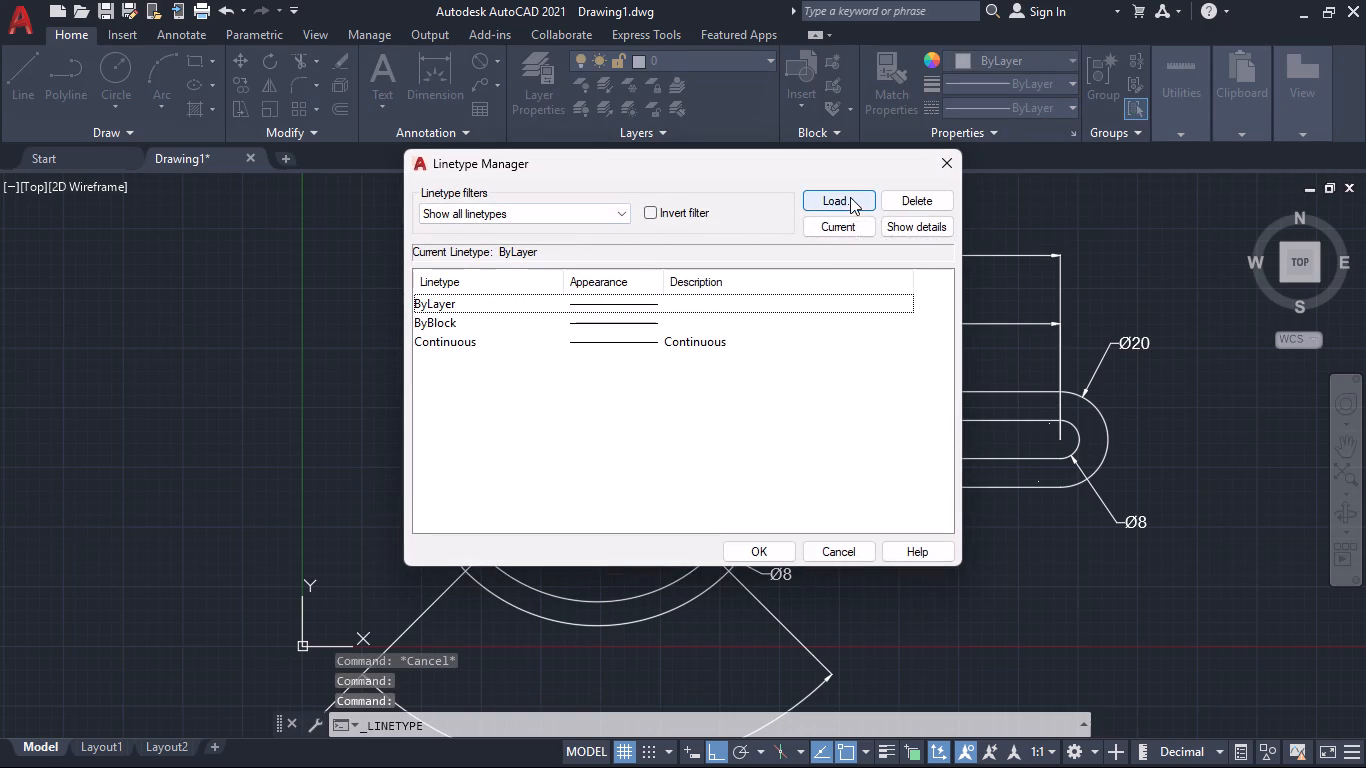
drag(680, 357, 690, 325)
click(690, 325)
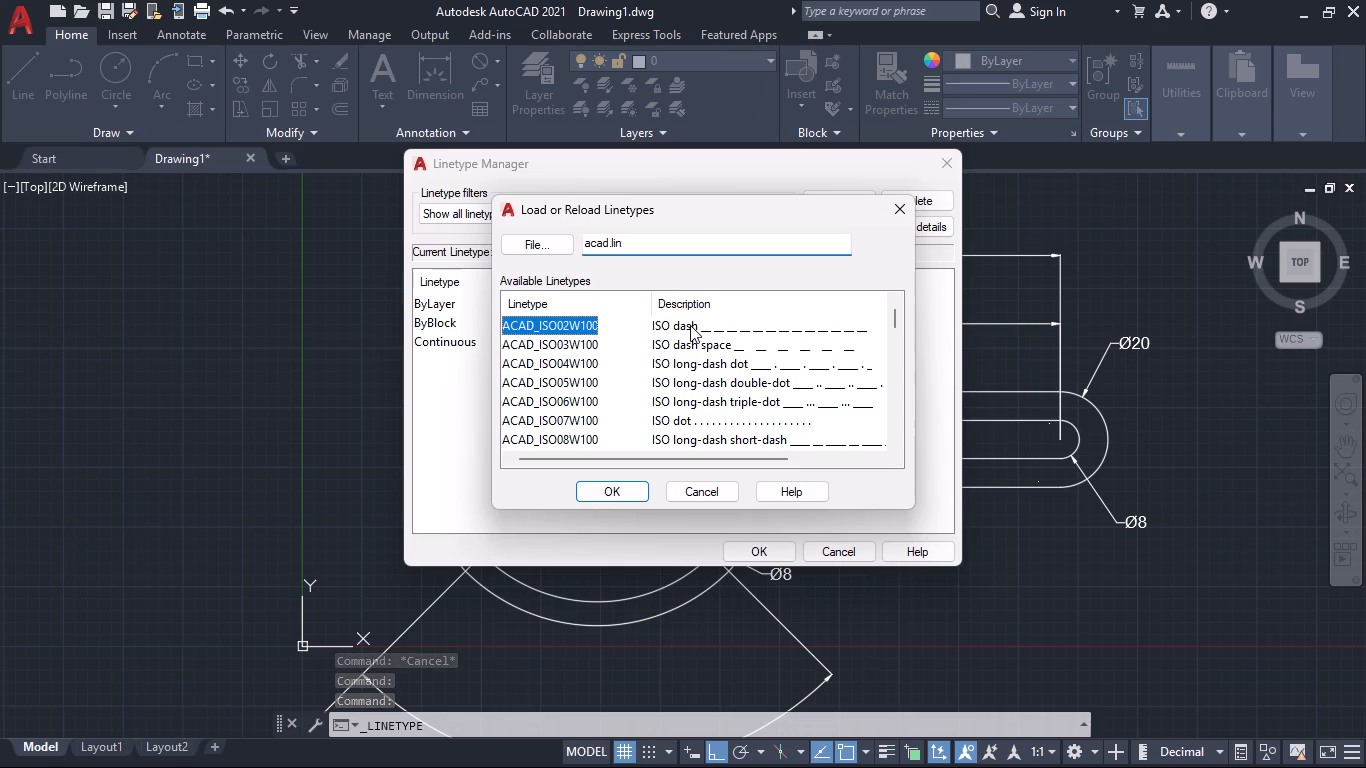
click(631, 493)
click(840, 192)
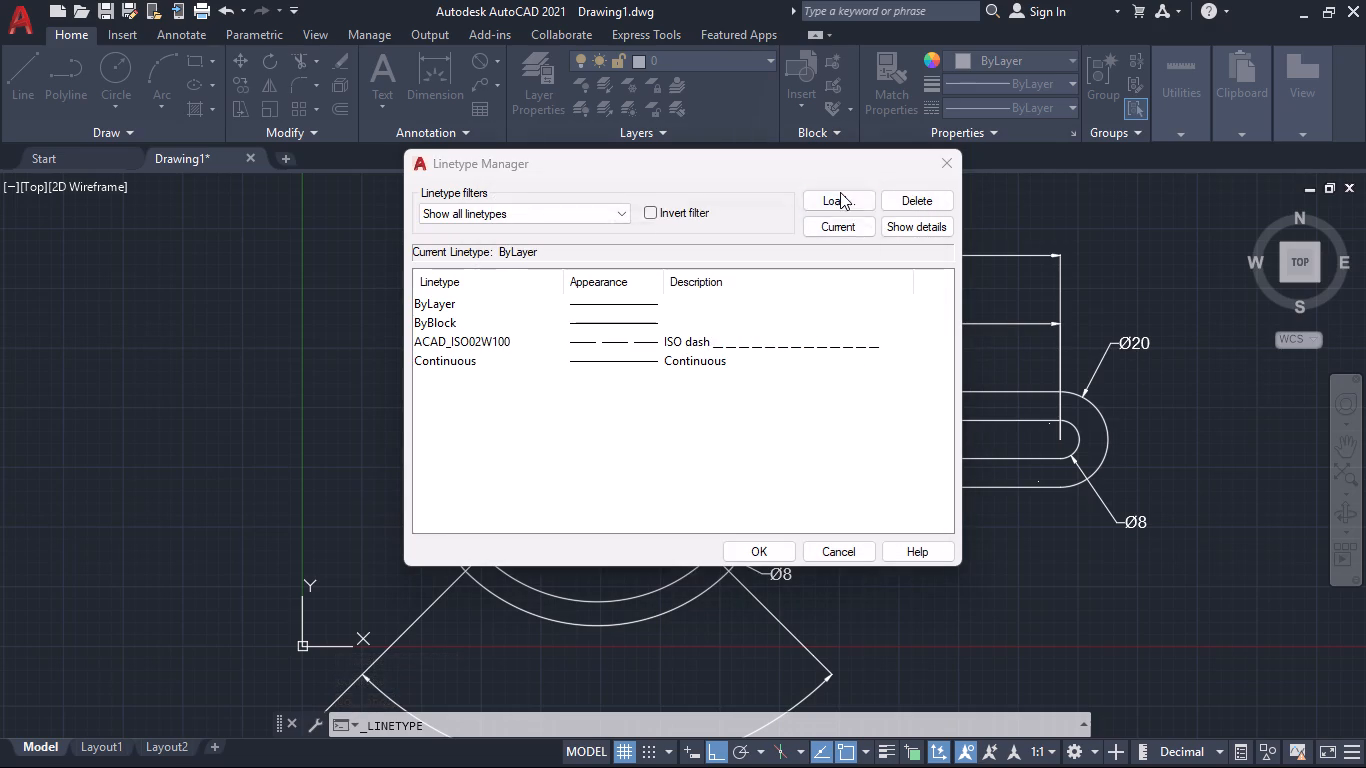
click(718, 350)
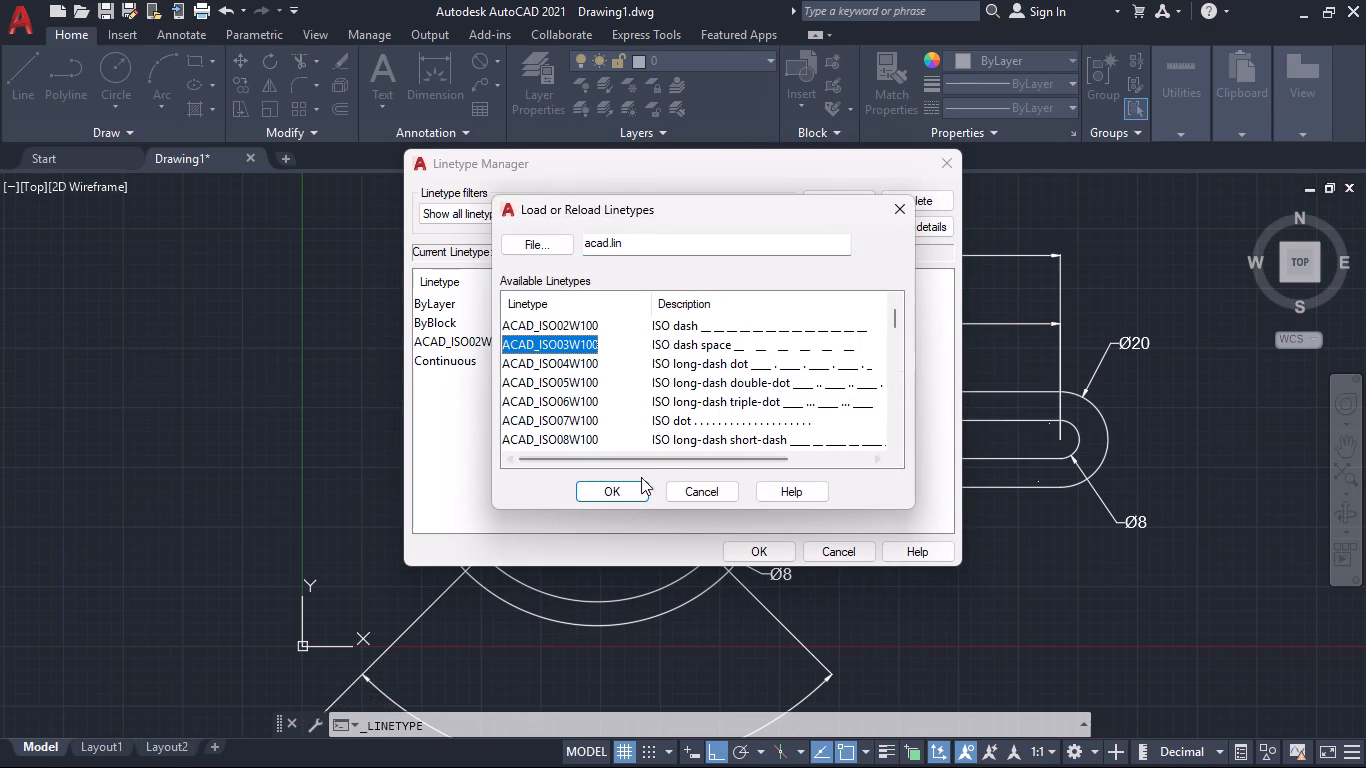
click(633, 490)
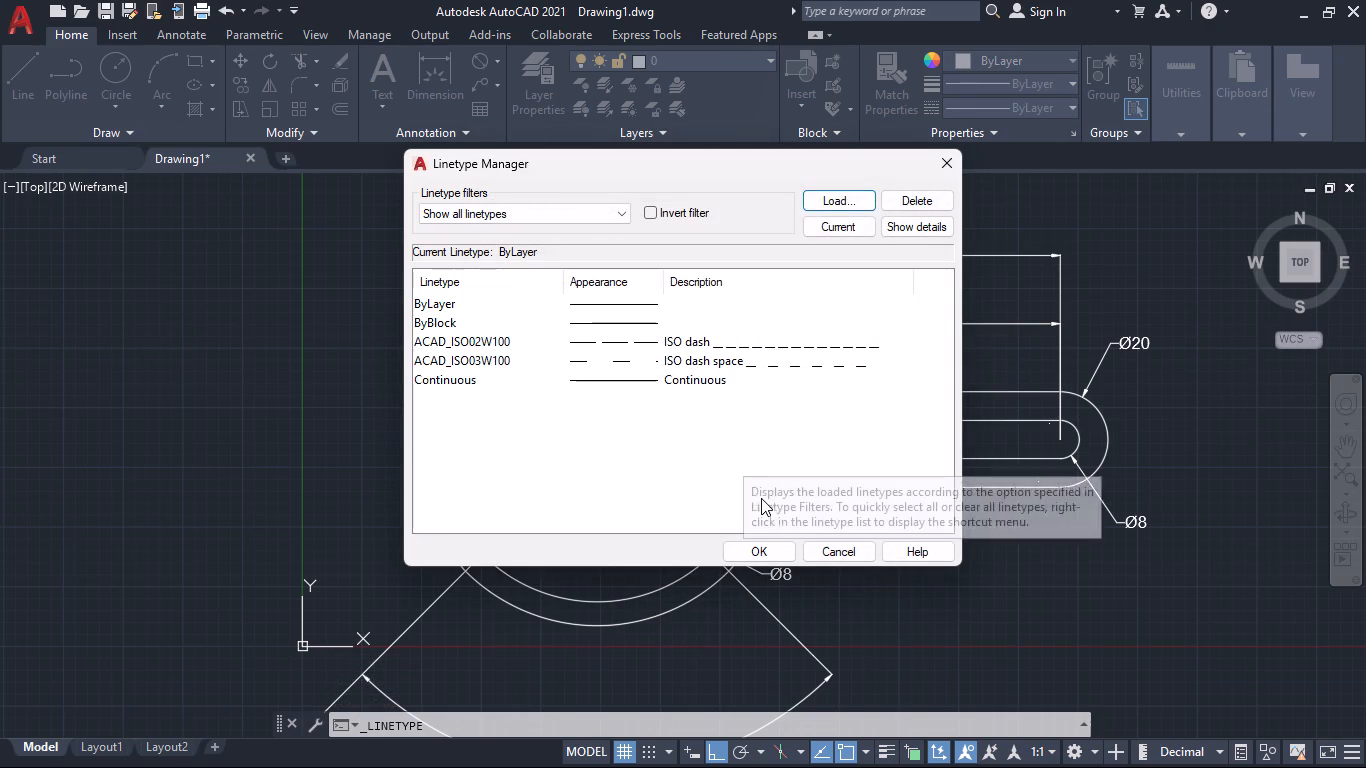
click(759, 550)
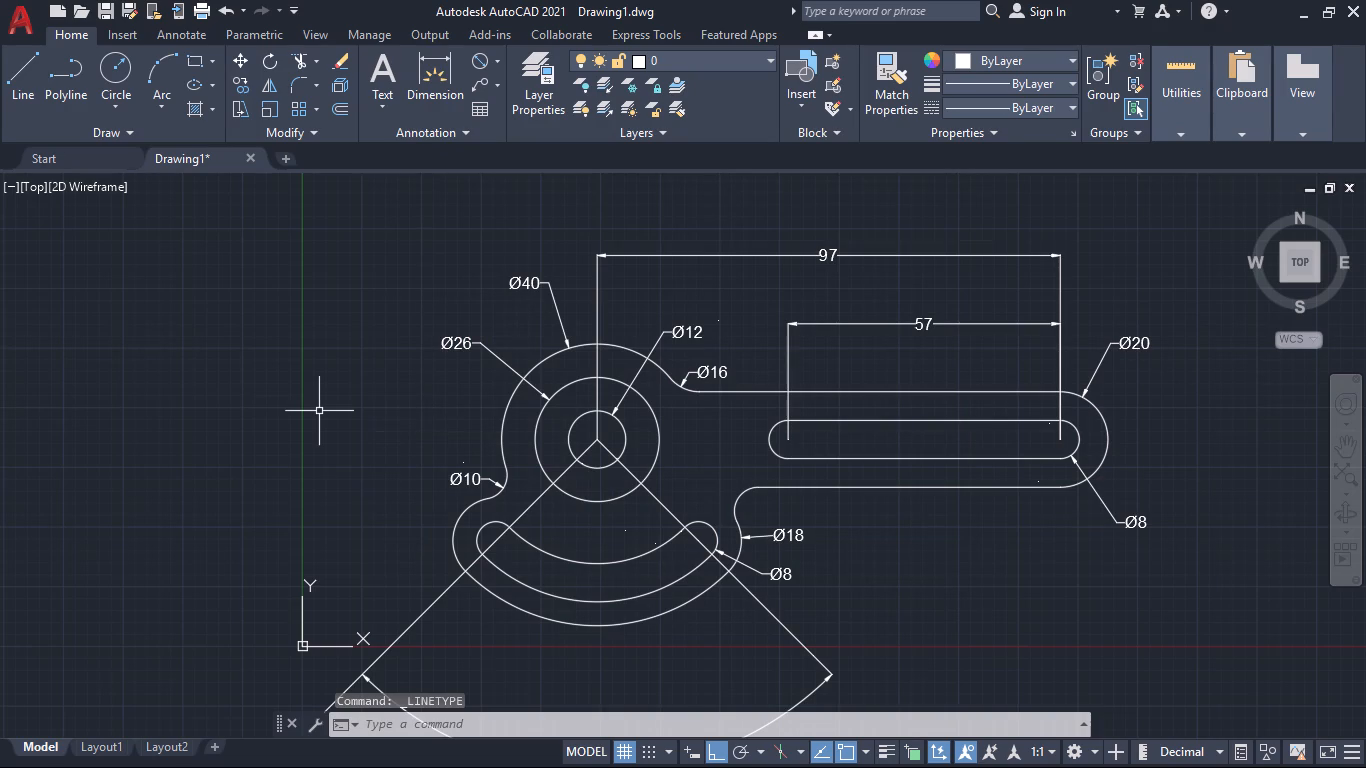
Draw a horizontal construction line through the centre of the main boss.
text(xl)
key(Return)
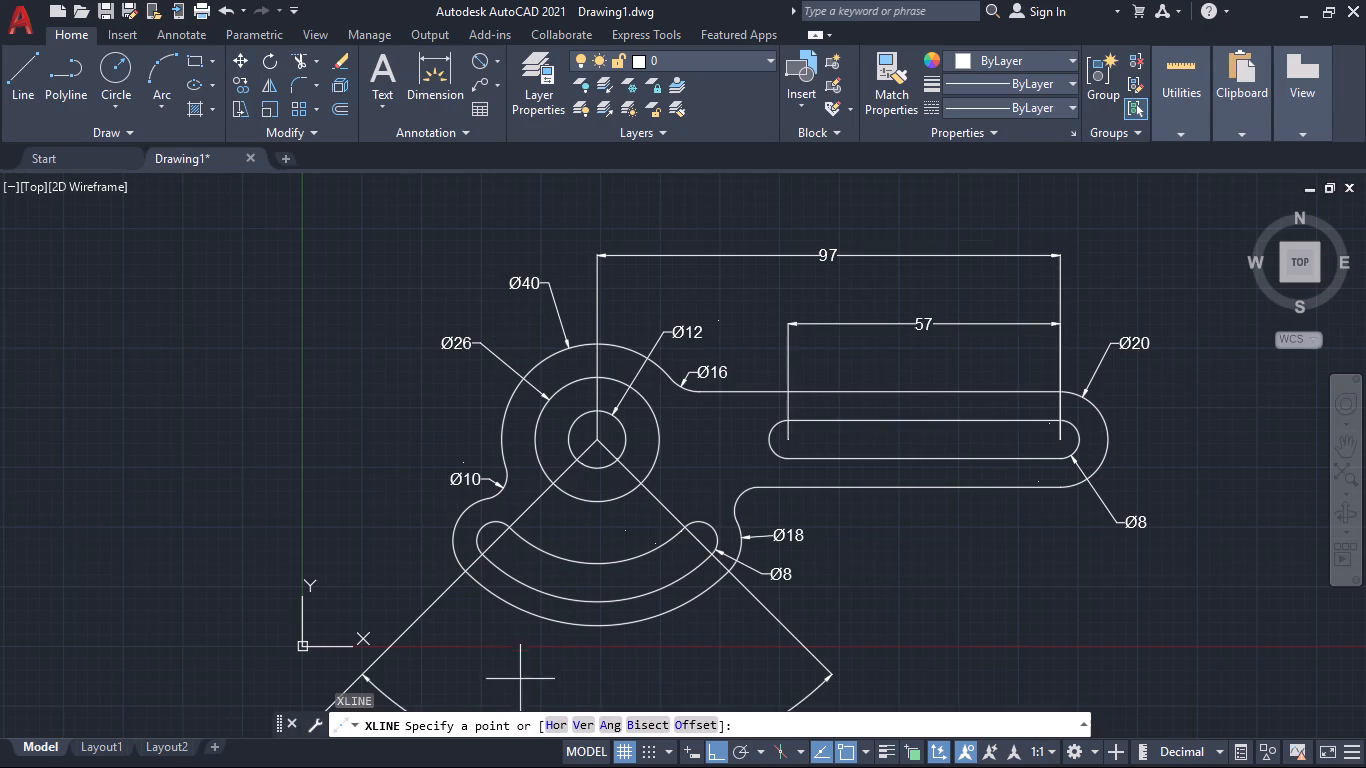
click(549, 725)
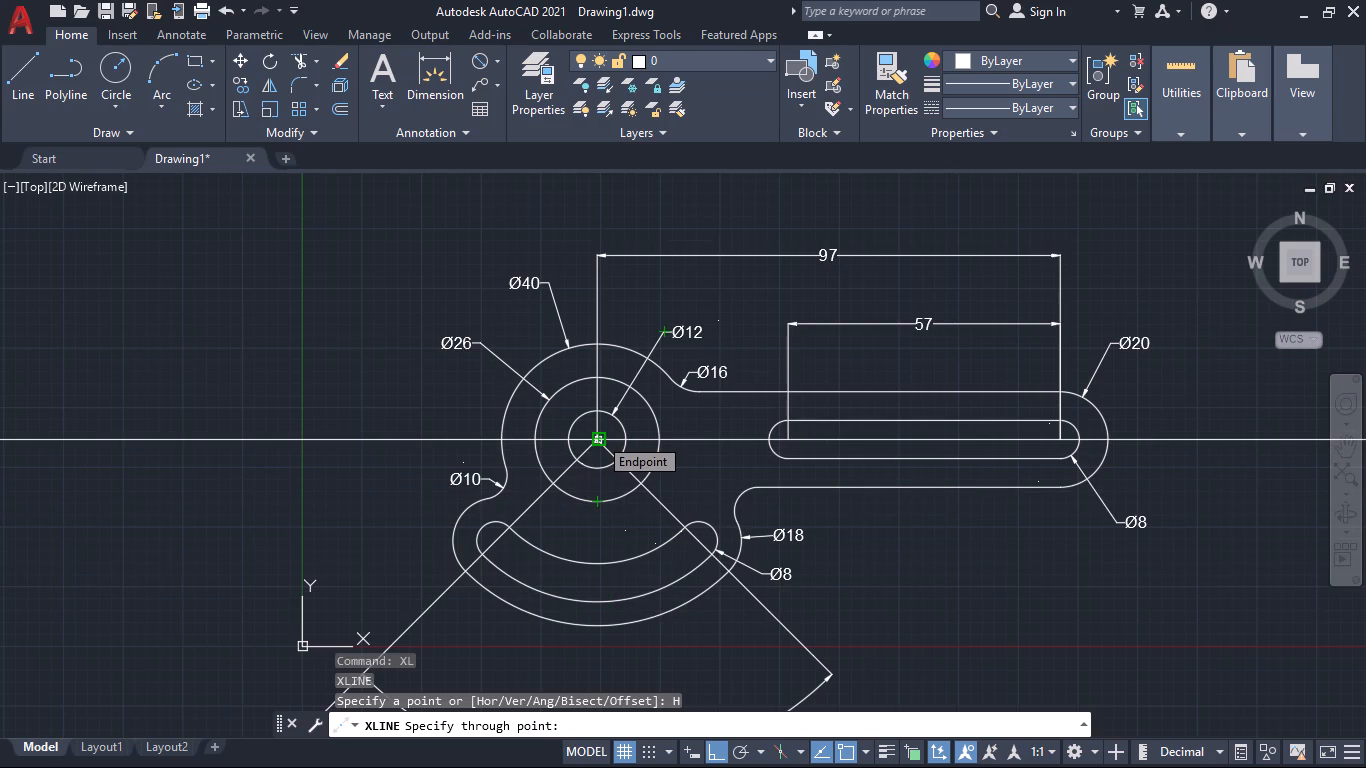
click(598, 436)
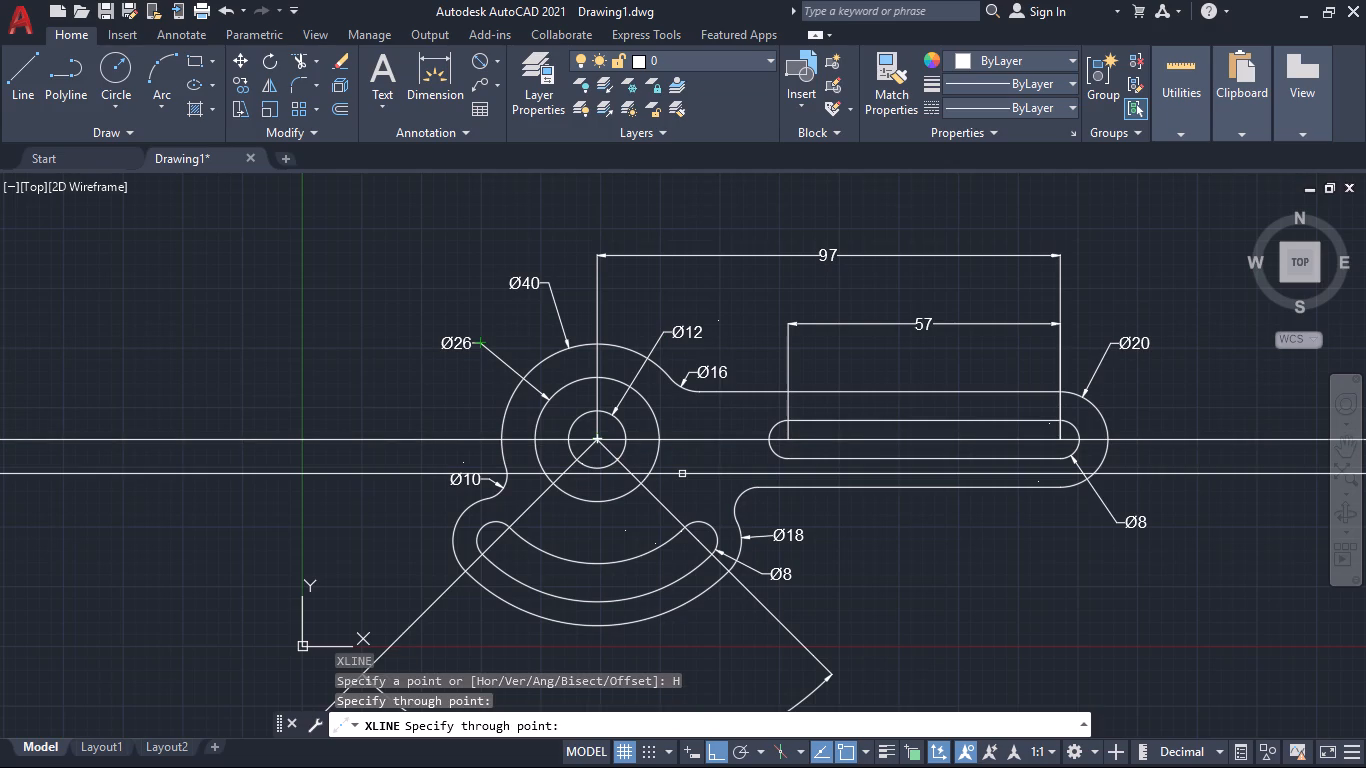
key(Escape)
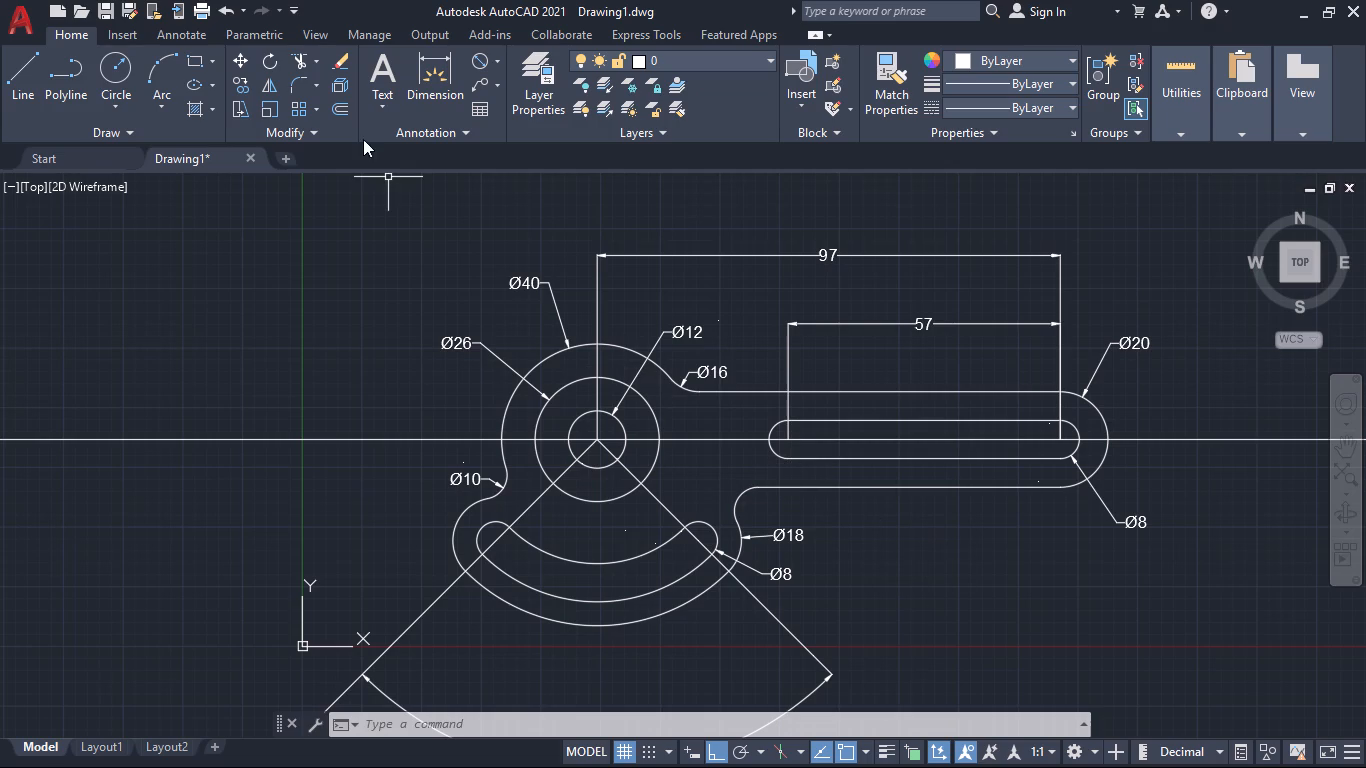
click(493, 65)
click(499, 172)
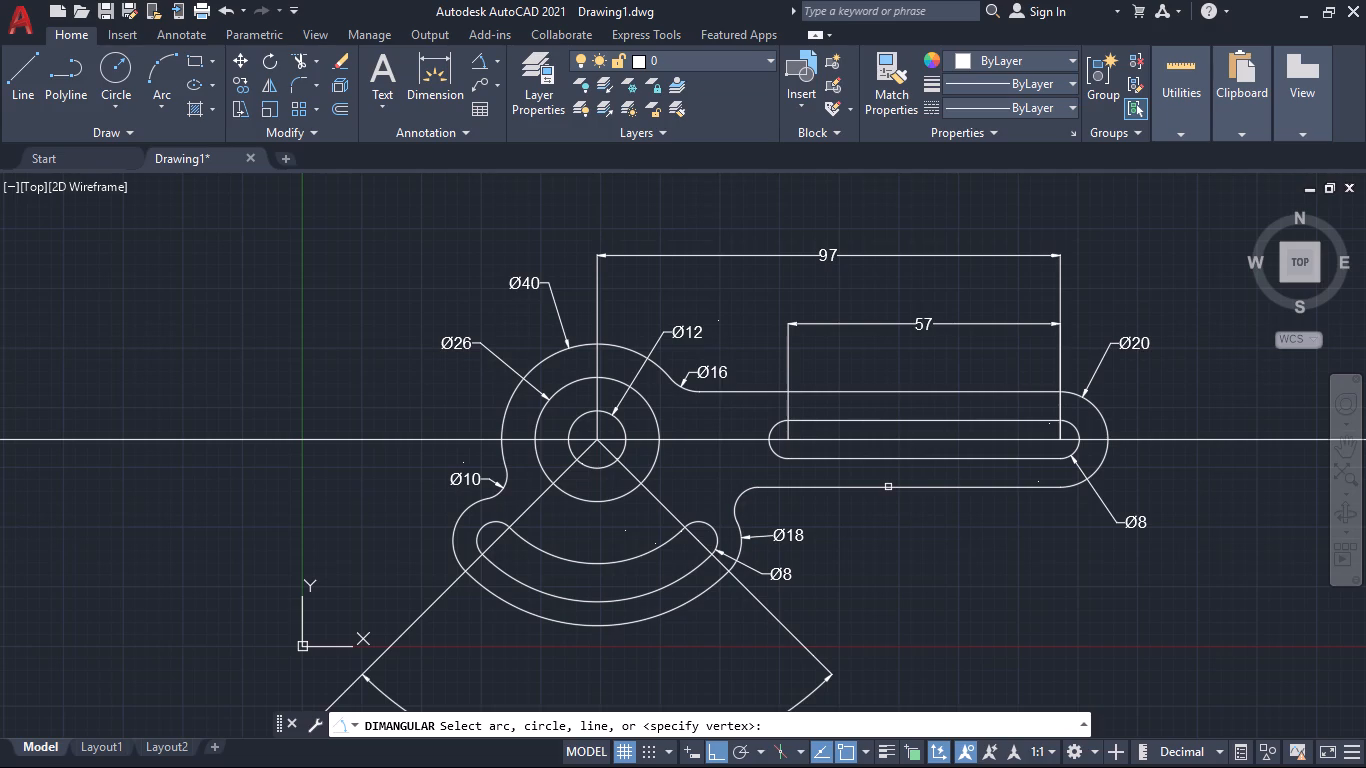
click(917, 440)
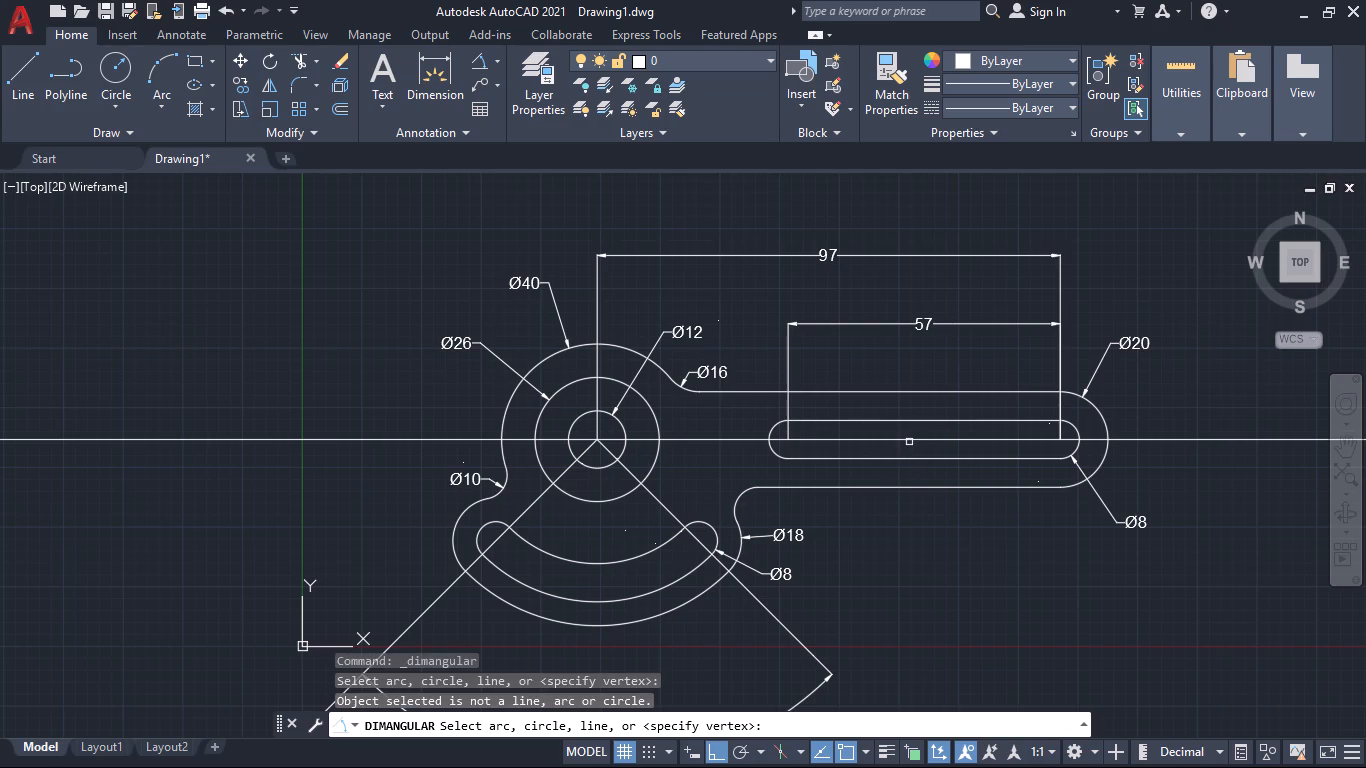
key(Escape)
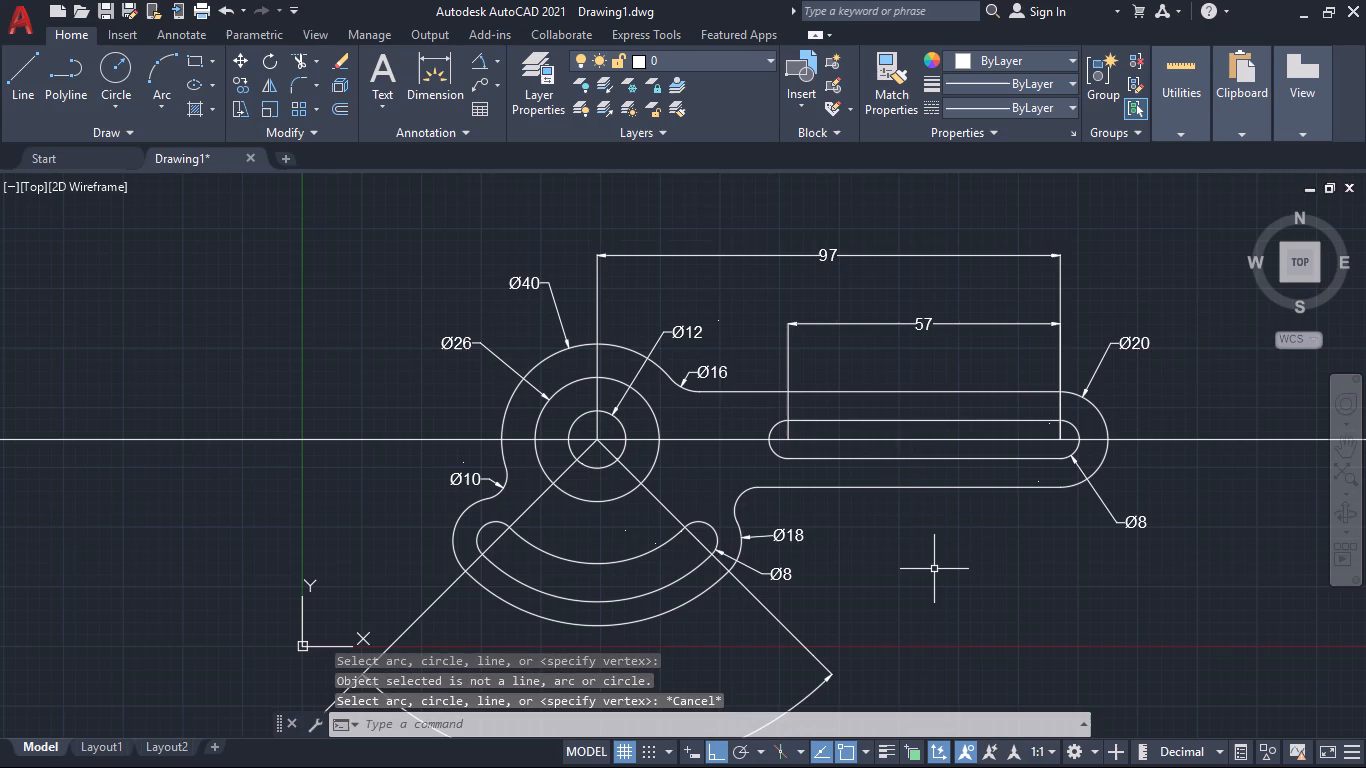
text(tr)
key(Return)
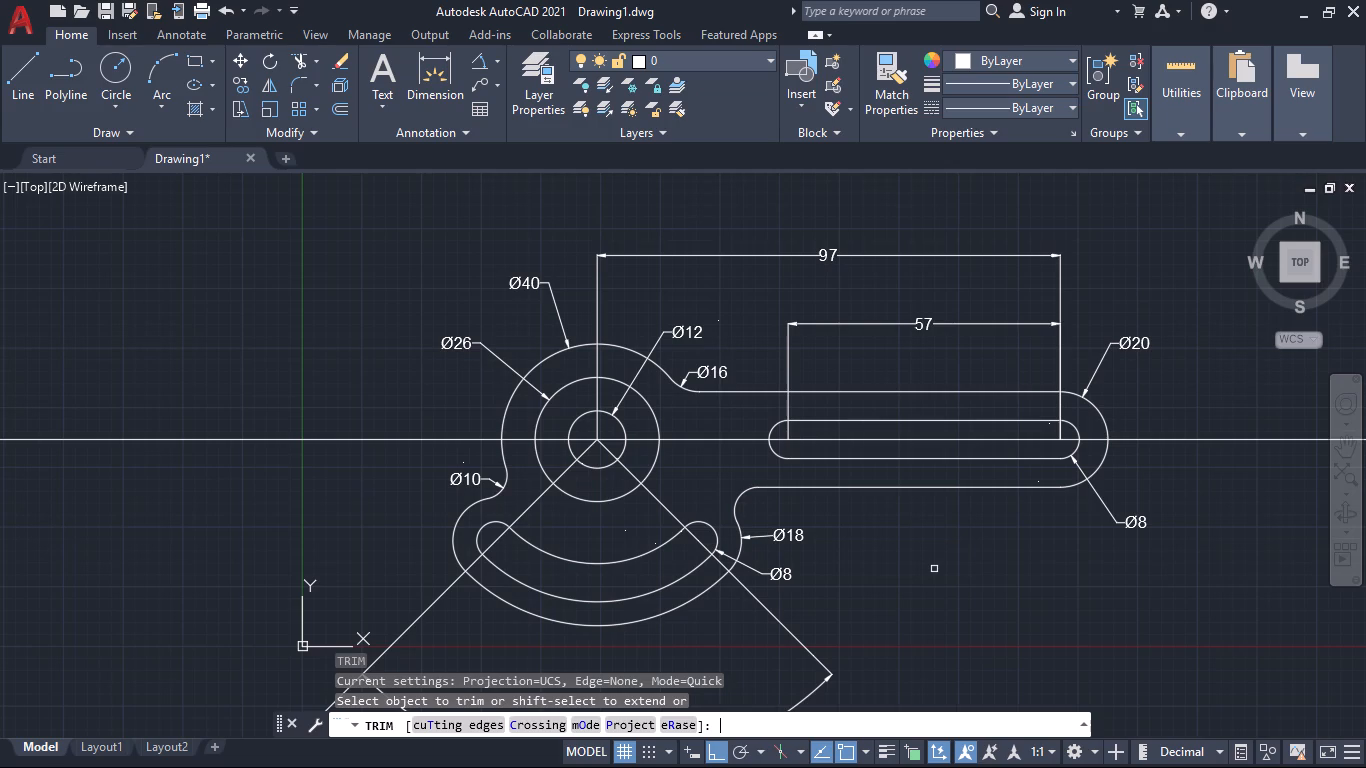
Draw a short vertical line across the horizontal construction line, just beyond the arm's rounded outer end.
click(23, 50)
click(1227, 399)
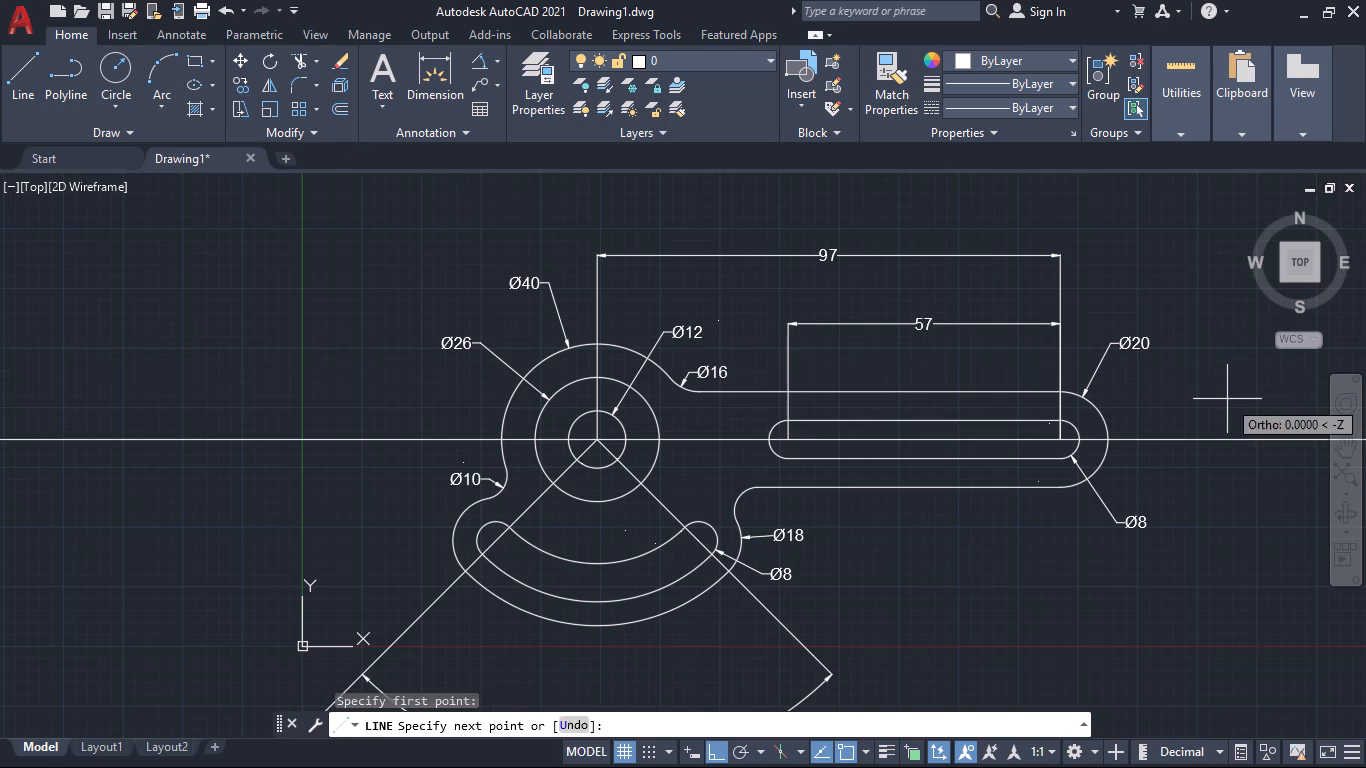
click(1246, 495)
key(space)
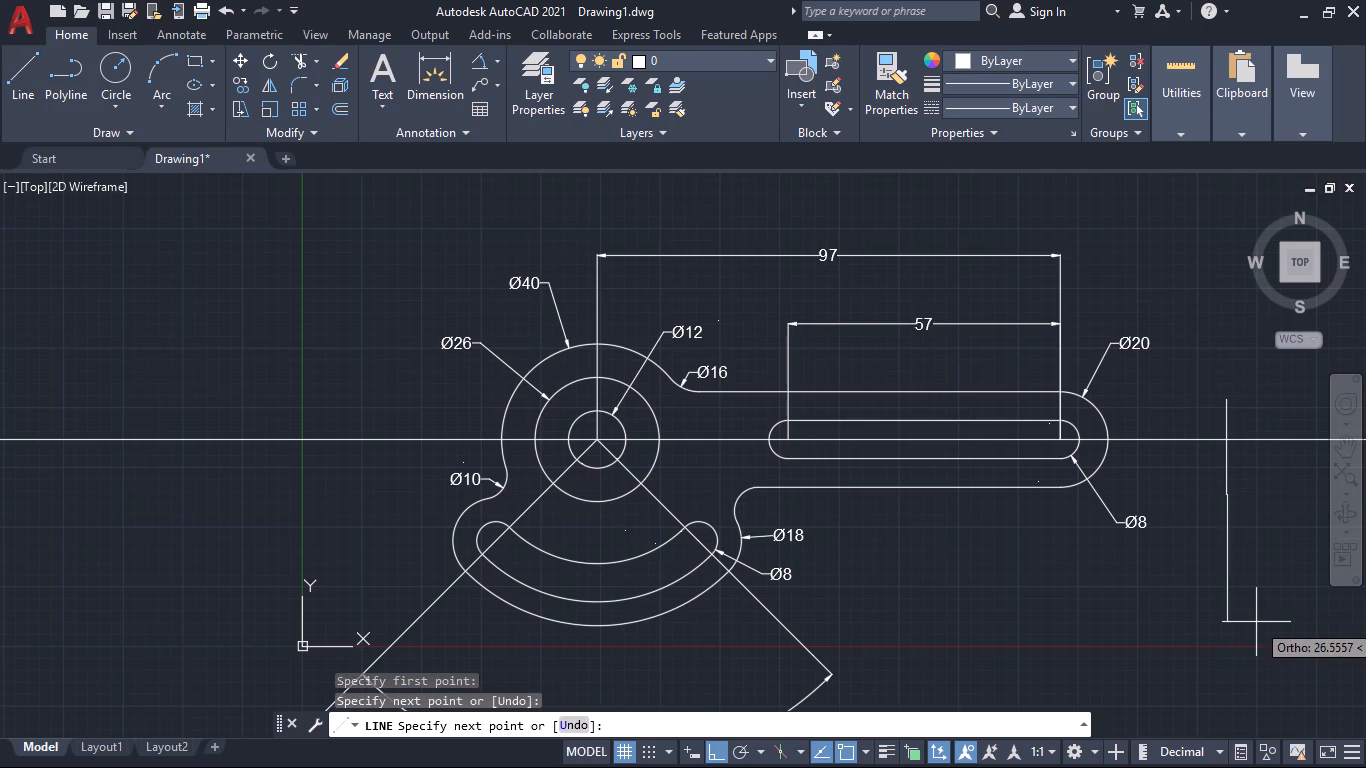
Draw a short vertical line across the horizontal construction line, beyond the main boss on the side opposite the arm.
key(space)
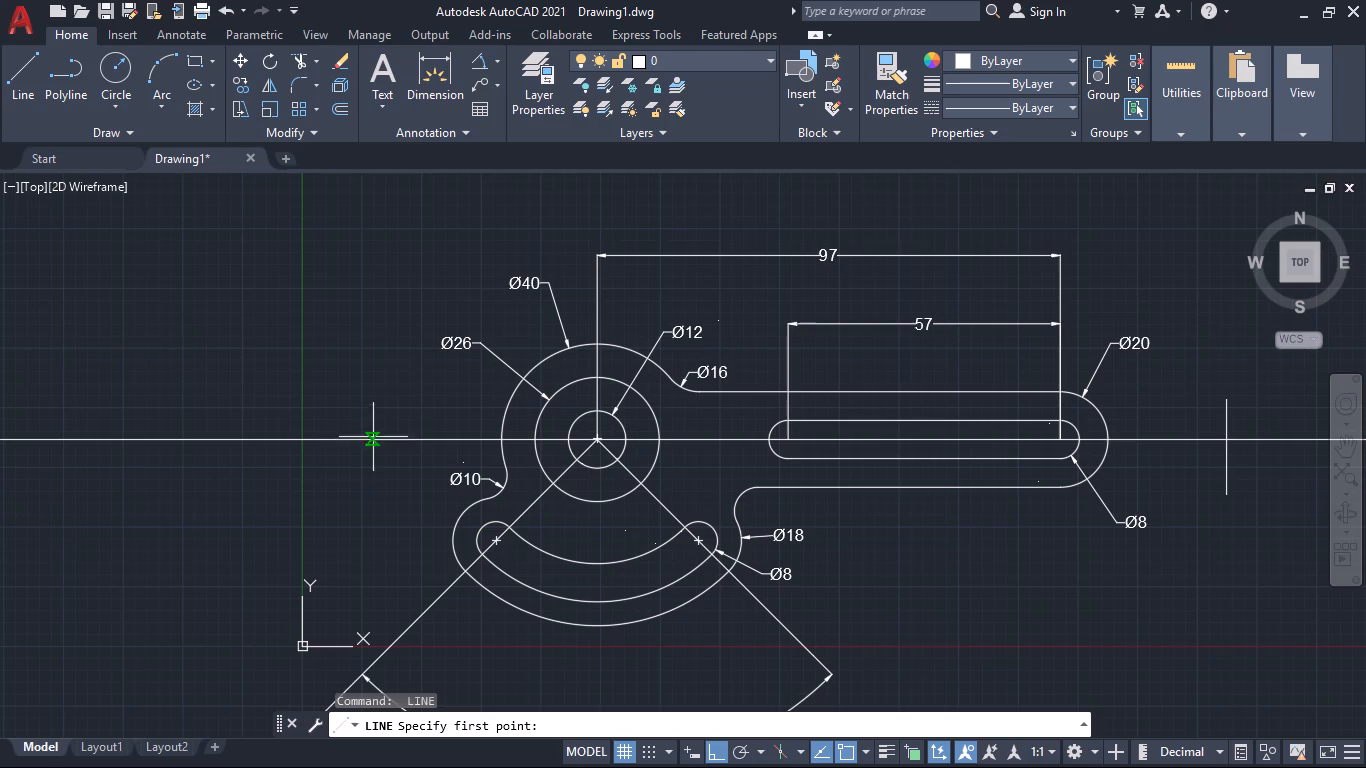
click(397, 422)
click(405, 468)
key(space)
key(space)
key(Escape)
Trim the horizontal construction line beyond the short vertical lines at both ends of the link.
text(tr)
key(Return)
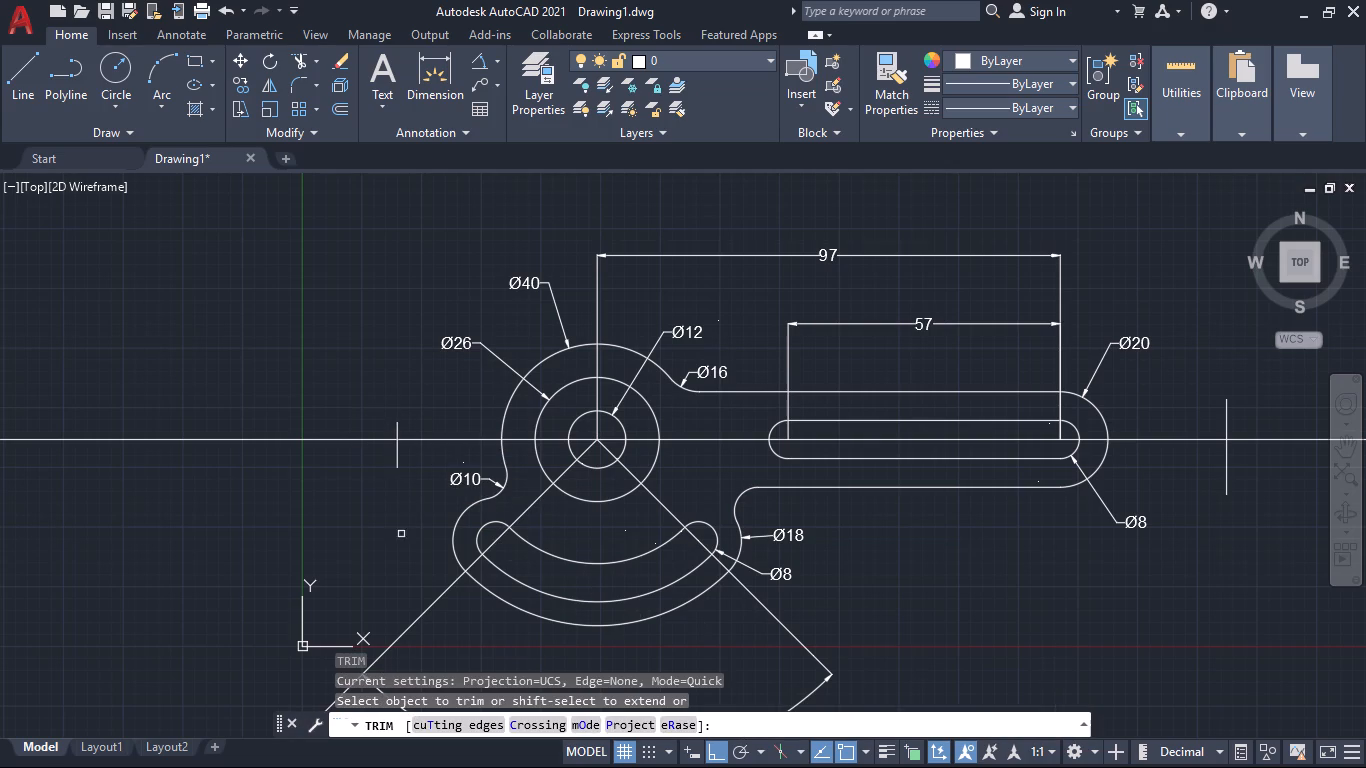
click(331, 381)
click(211, 518)
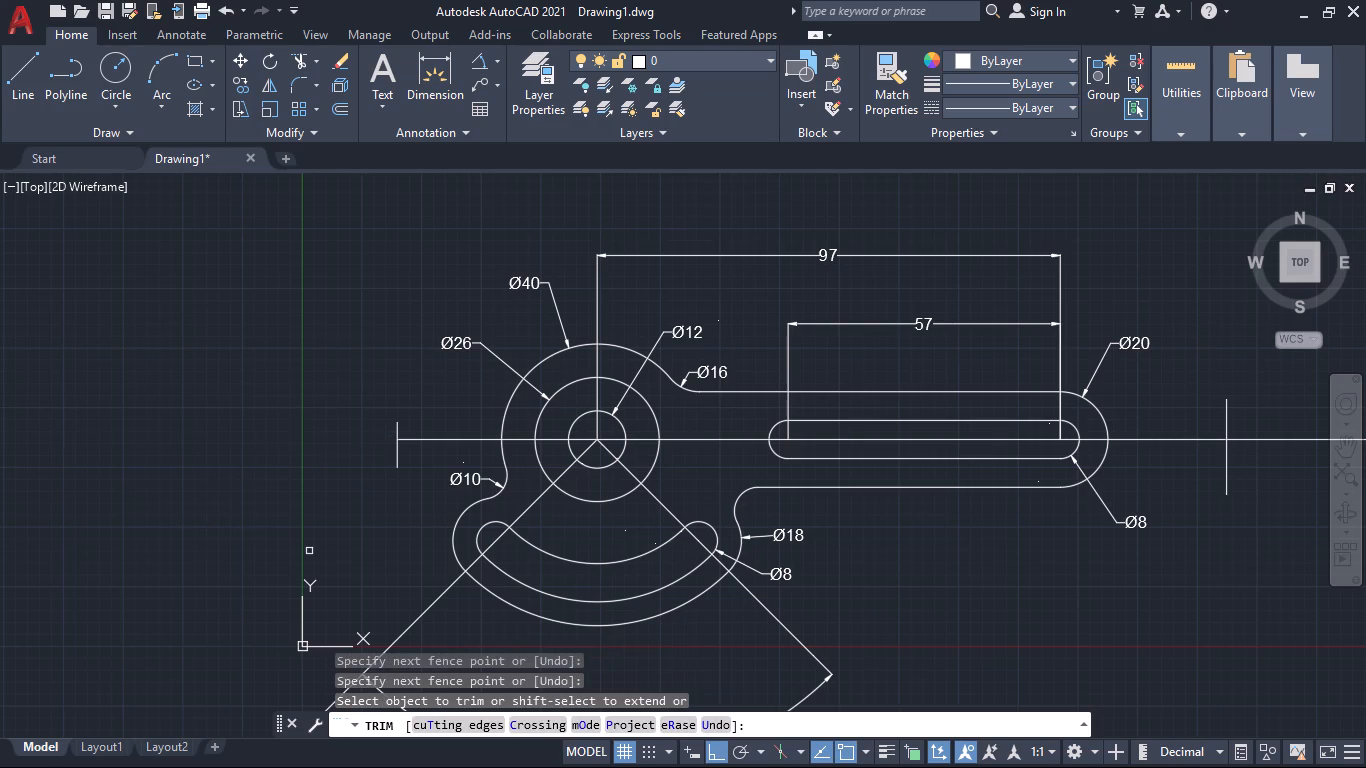
click(1278, 421)
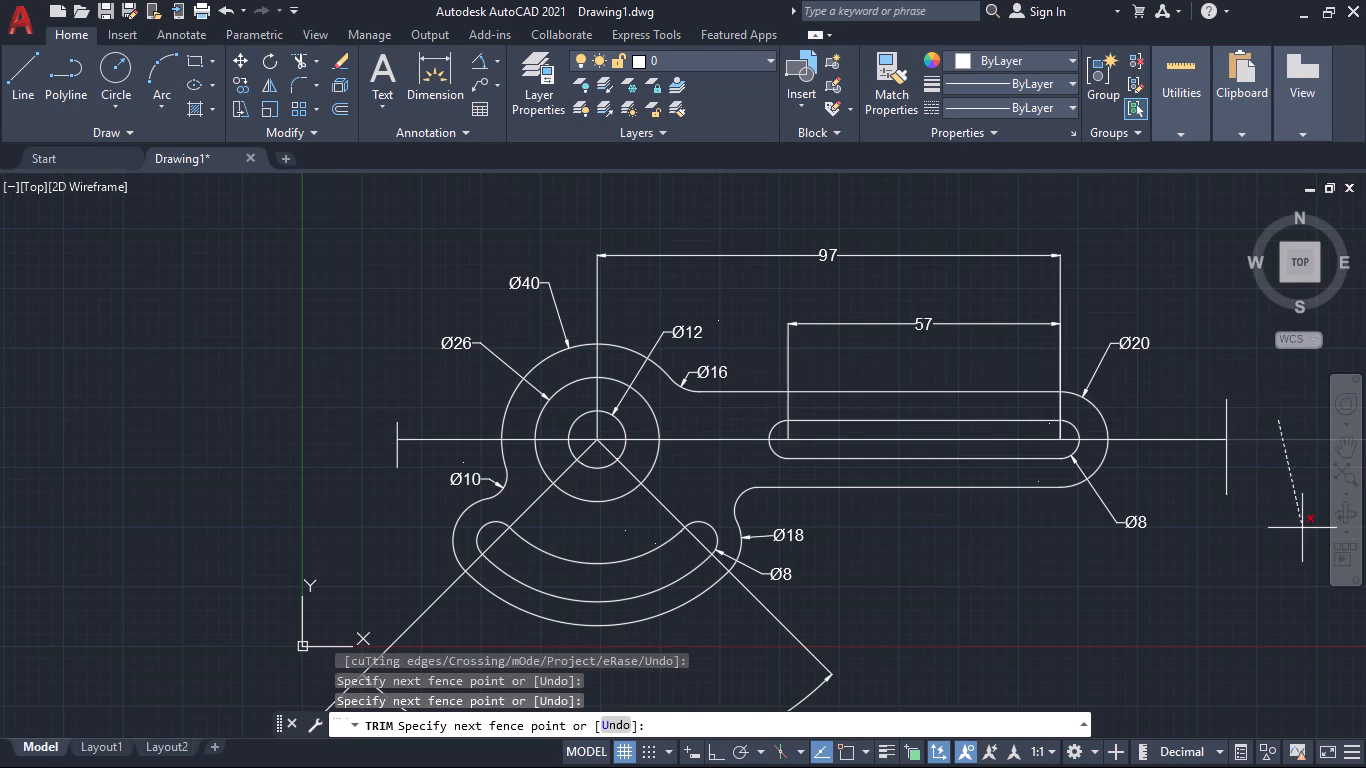
click(1302, 528)
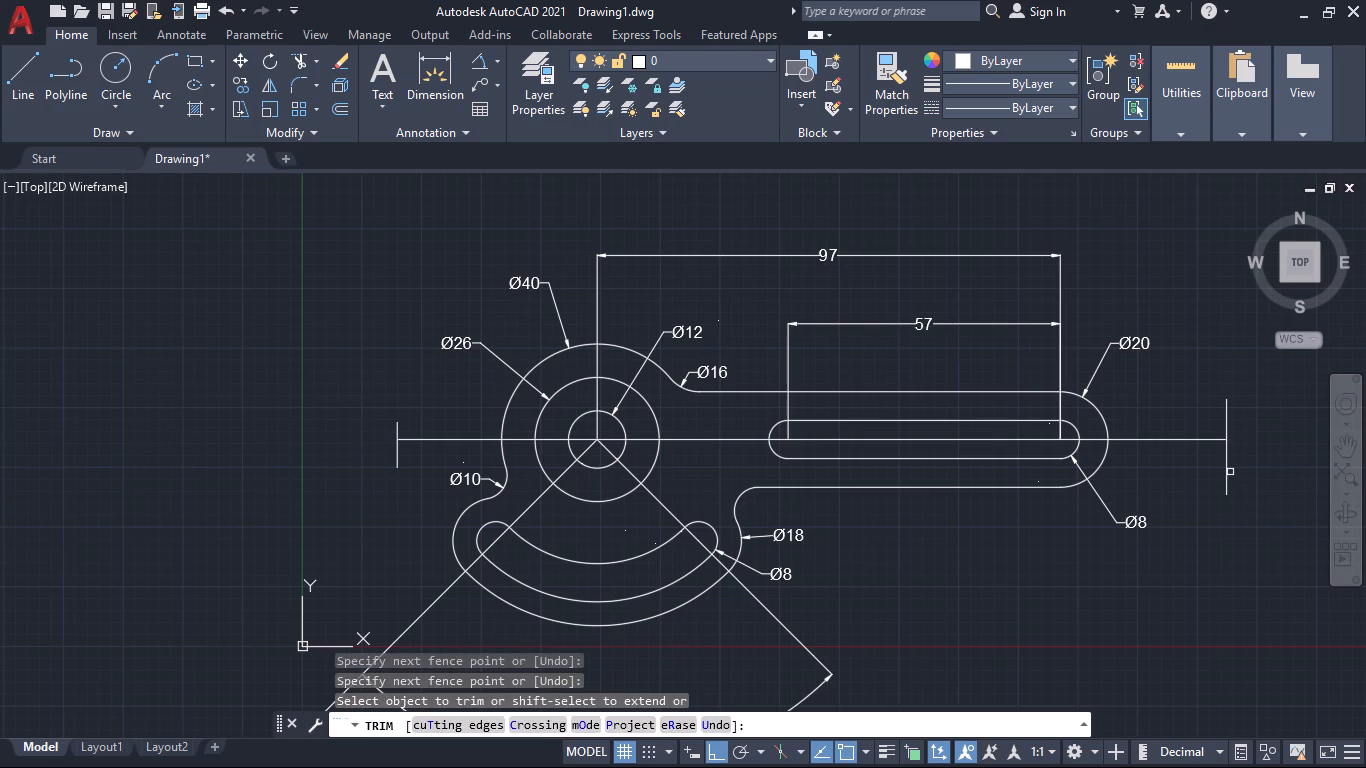
key(Escape)
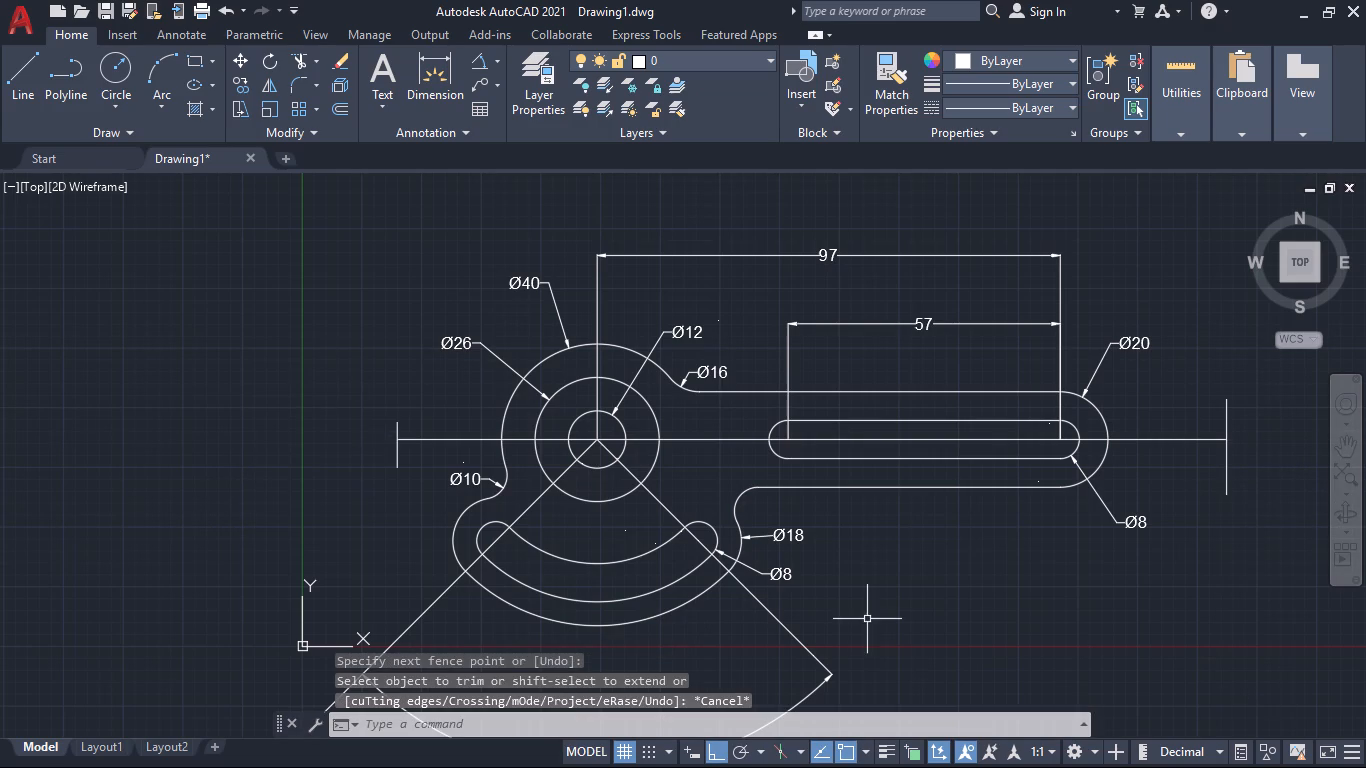
Erase the two short vertical lines used as trimming boundaries at the ends of the horizontal line.
click(396, 452)
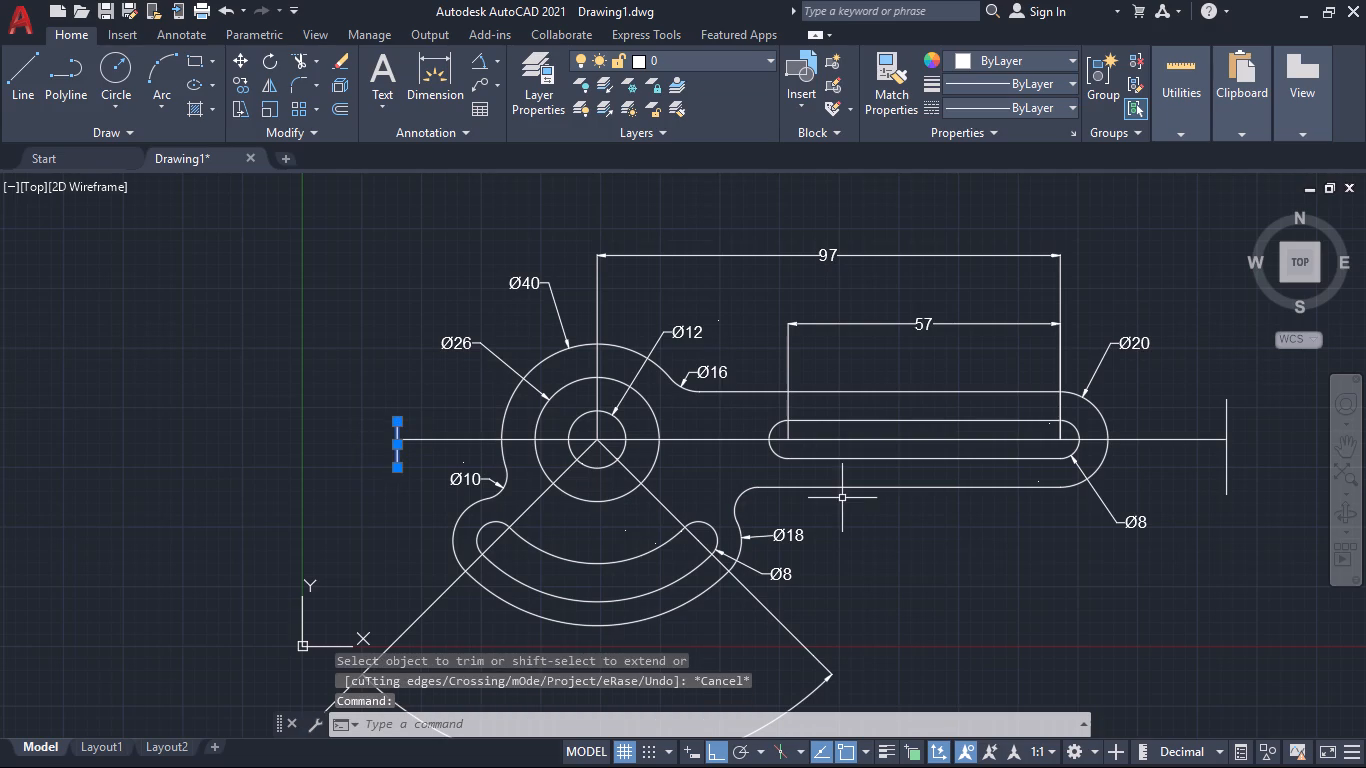
click(1227, 431)
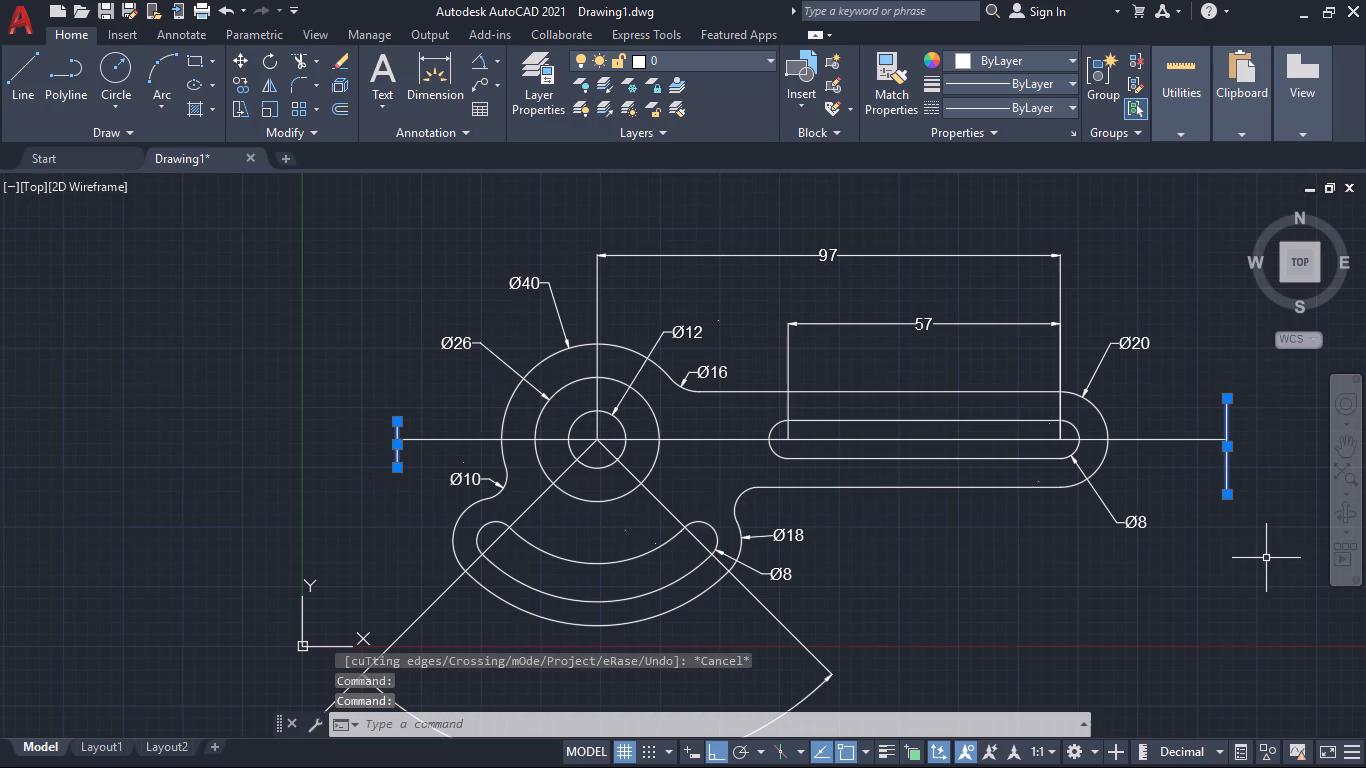
key(Delete)
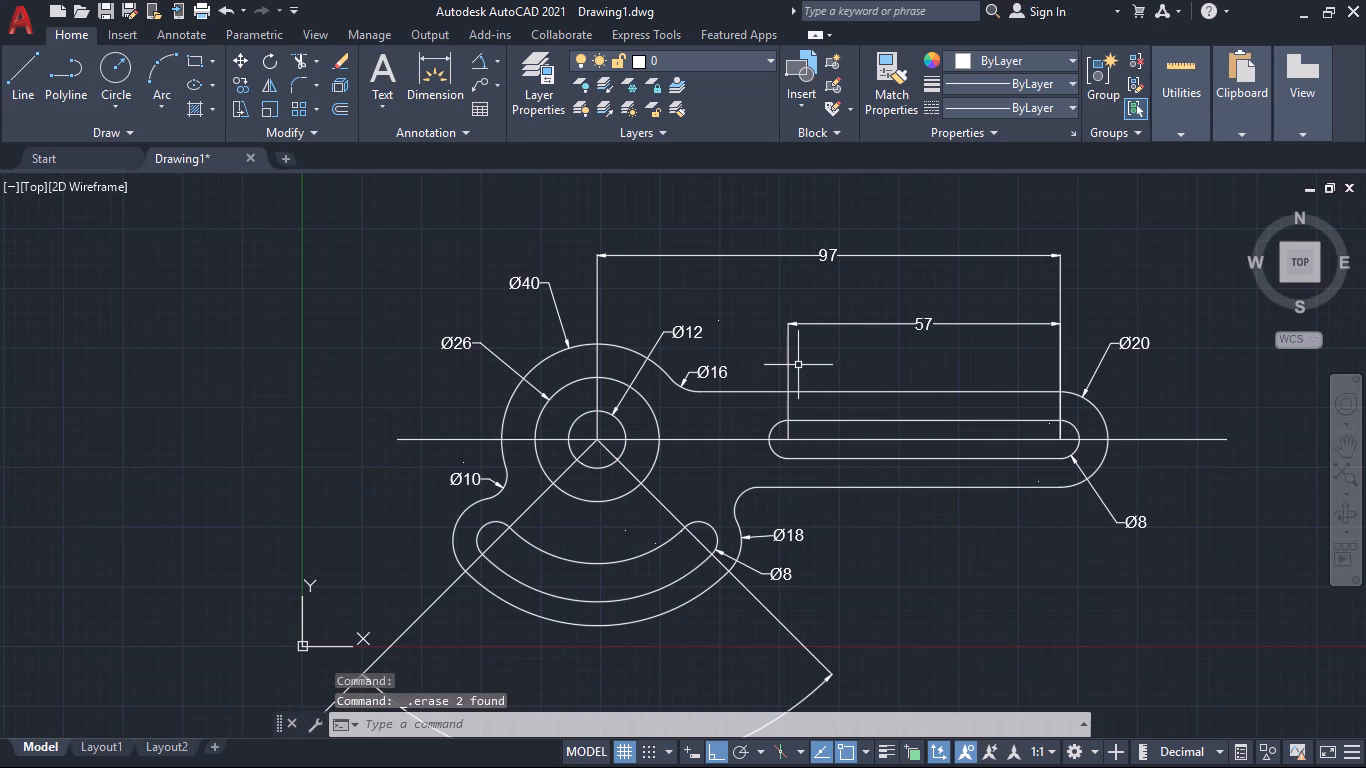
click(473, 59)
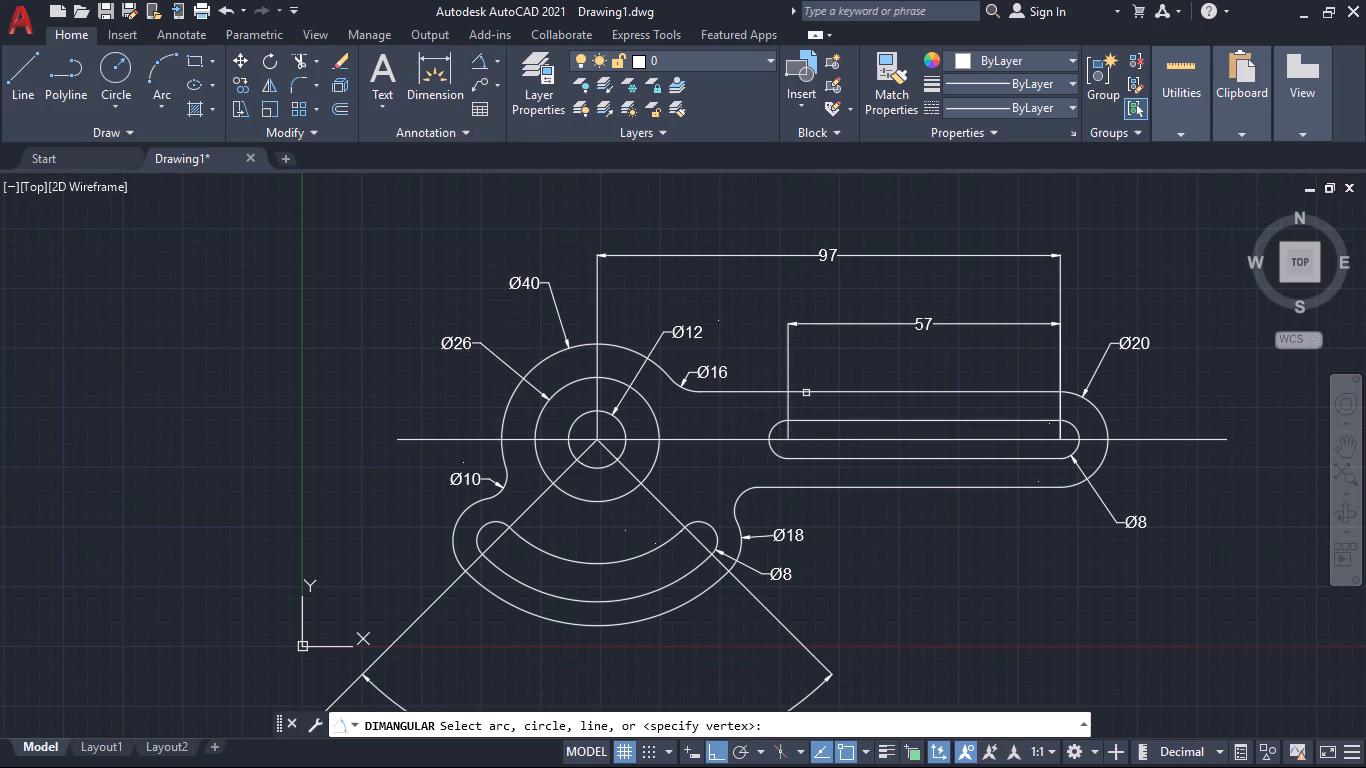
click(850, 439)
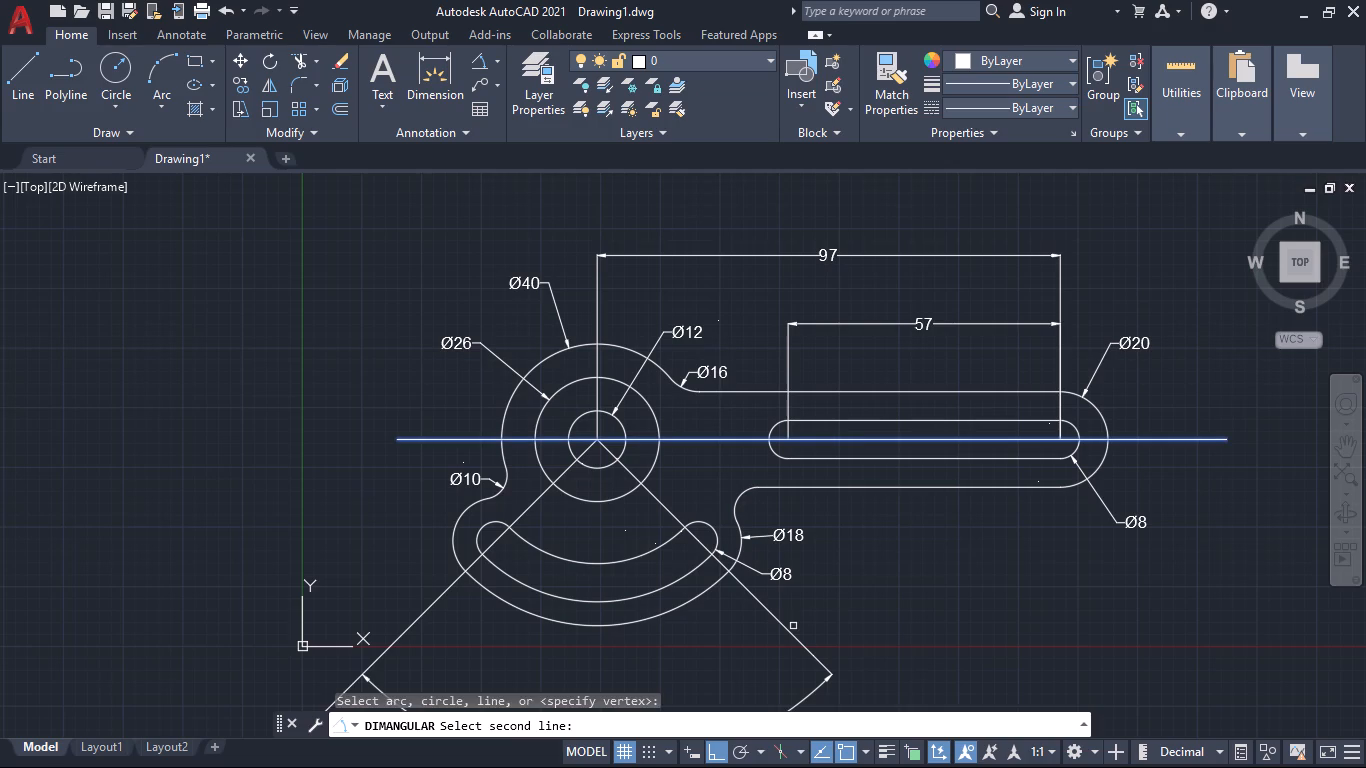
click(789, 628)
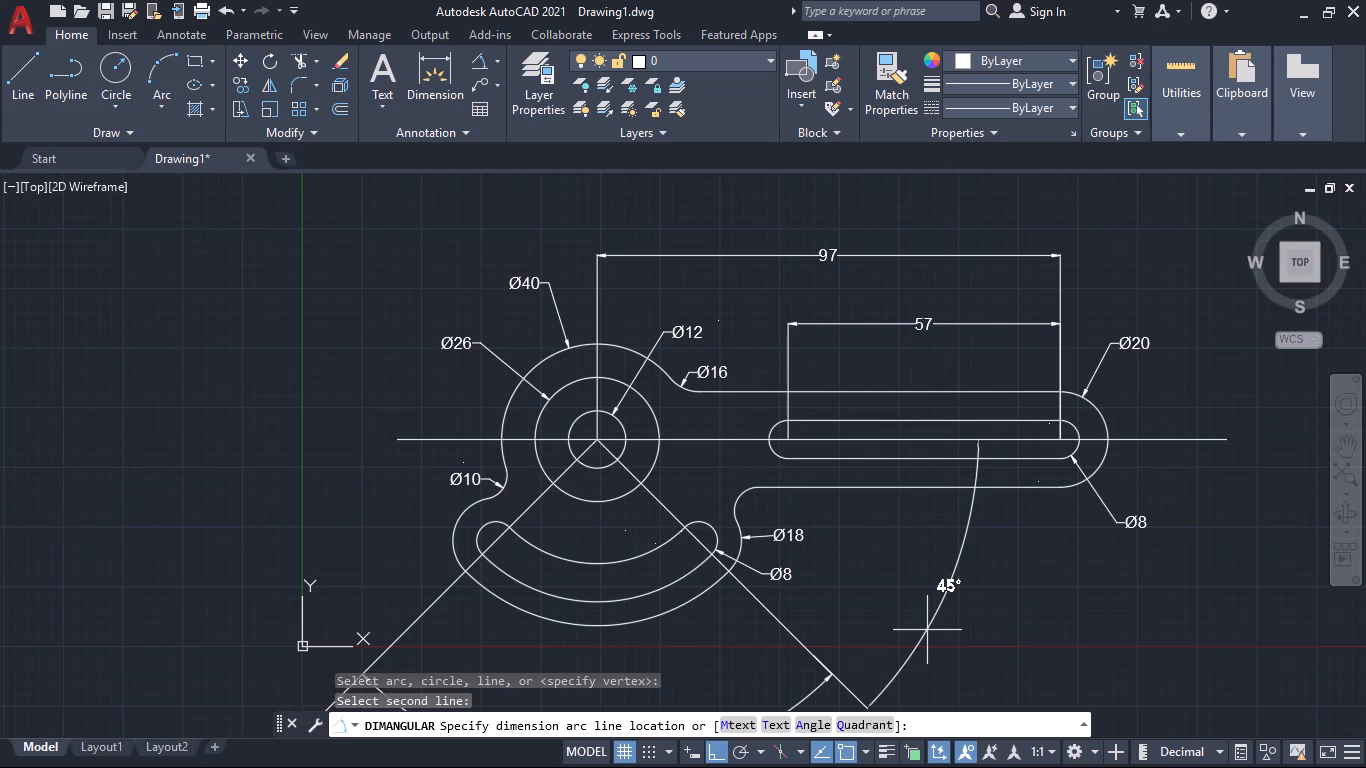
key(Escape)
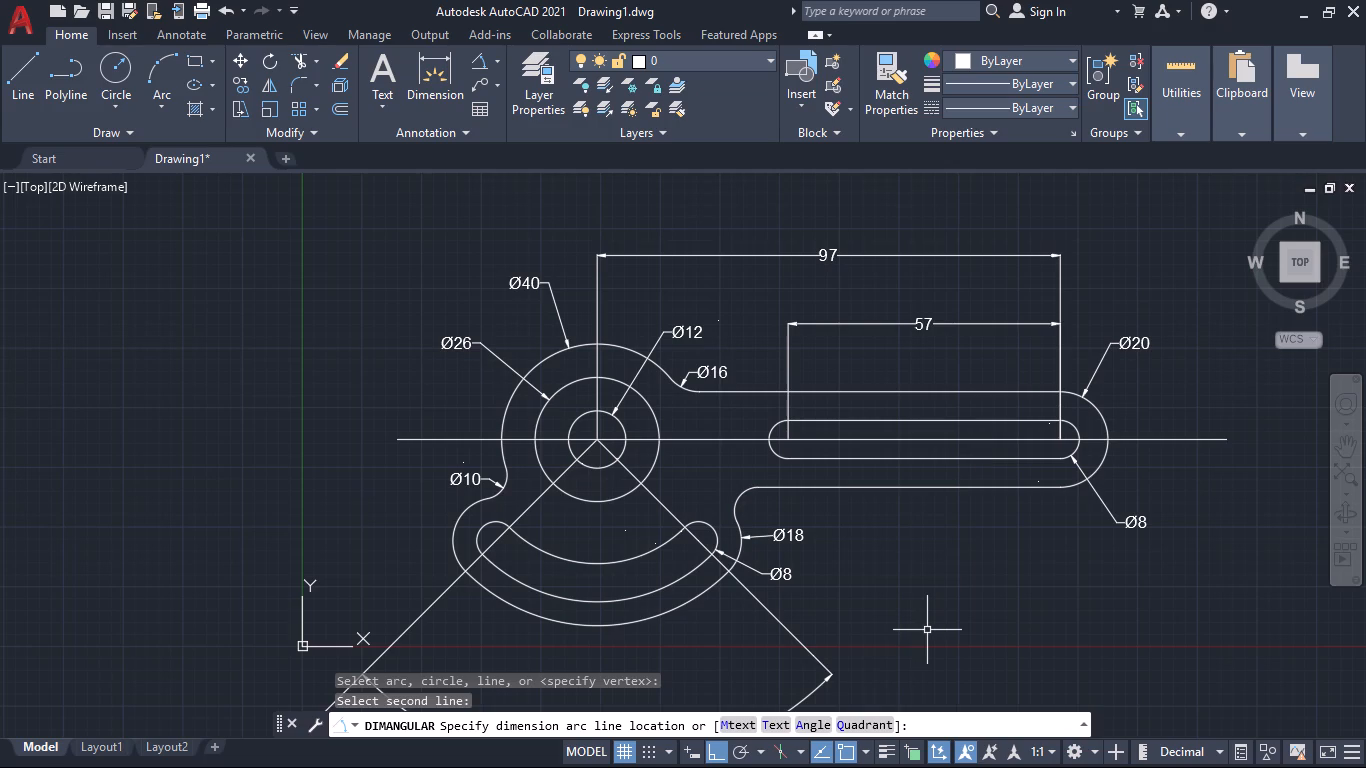
Set the linetype of the horizontal centre line to the ISO dash linetype ACAD_ISO02W100.
click(700, 437)
key(ctrl+1)
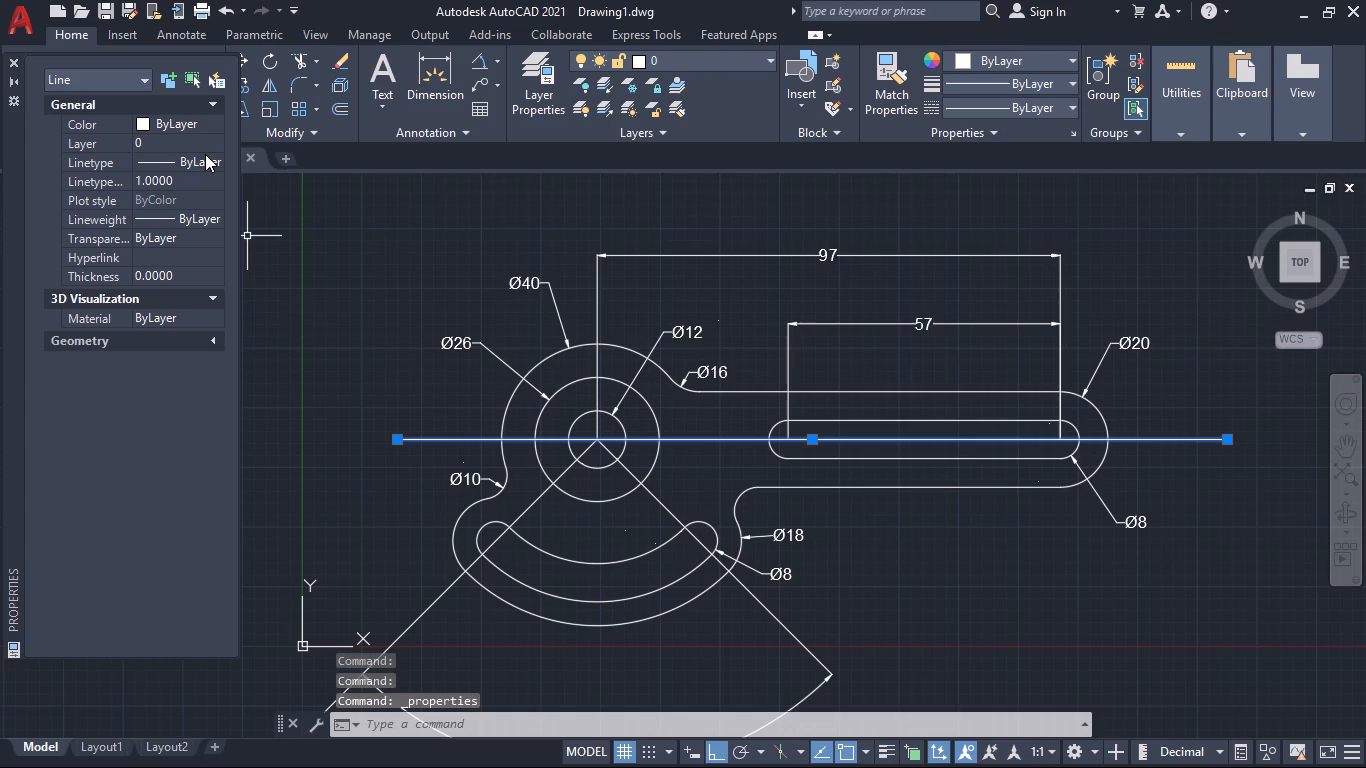
click(205, 154)
click(212, 158)
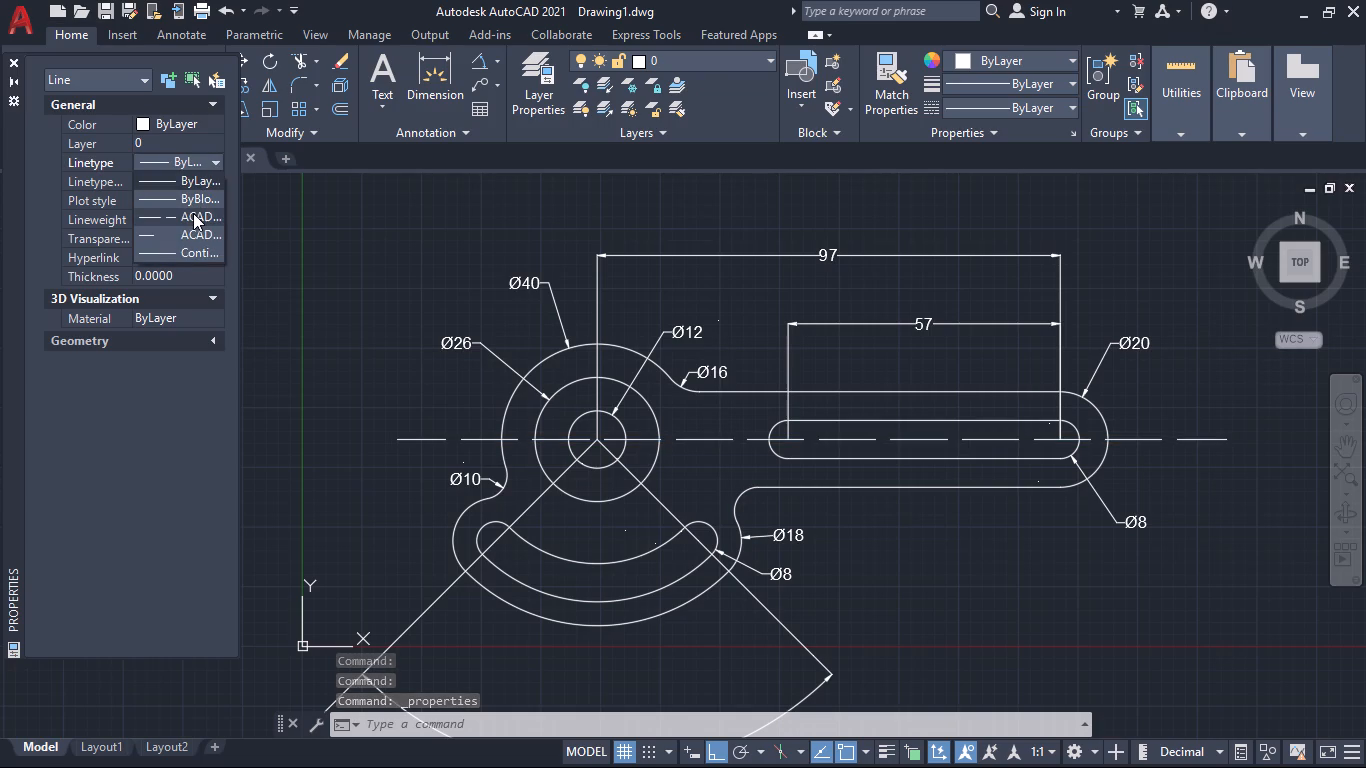
click(193, 213)
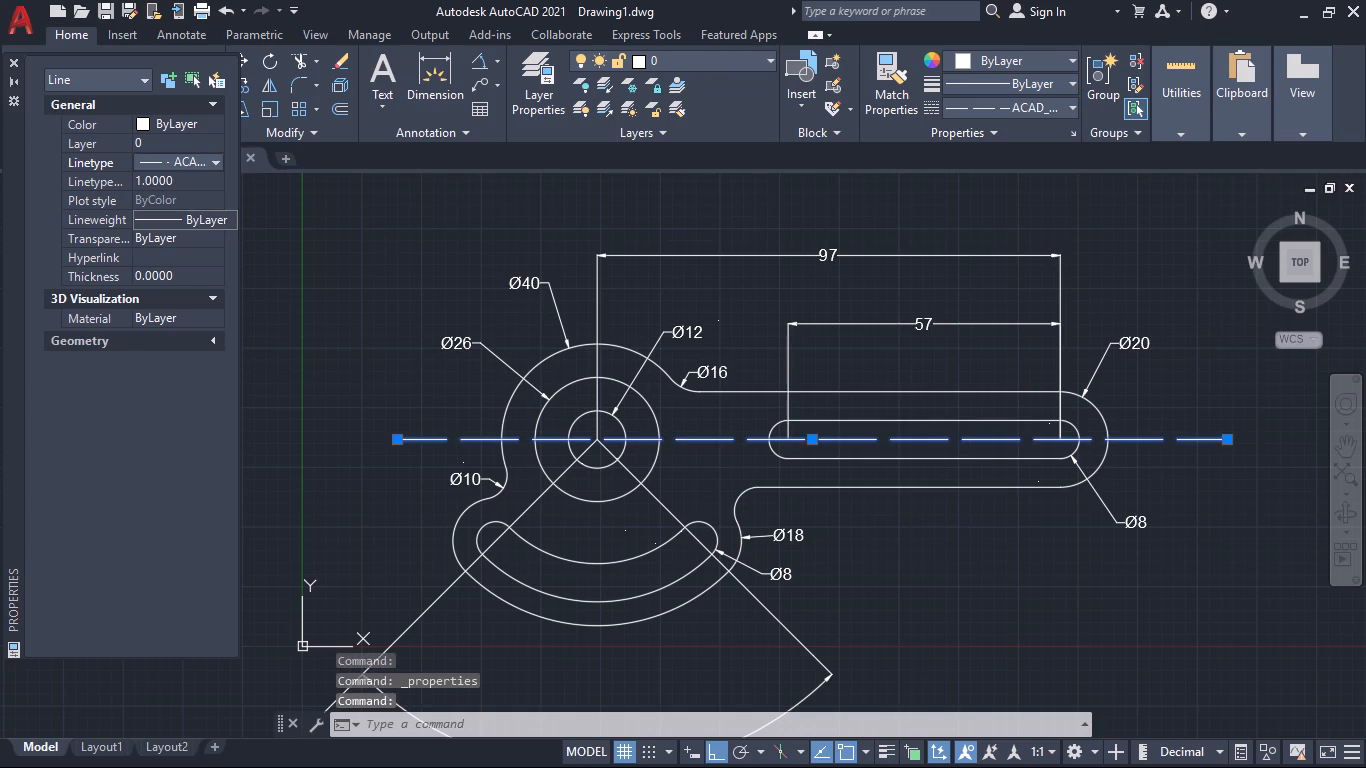
click(13, 64)
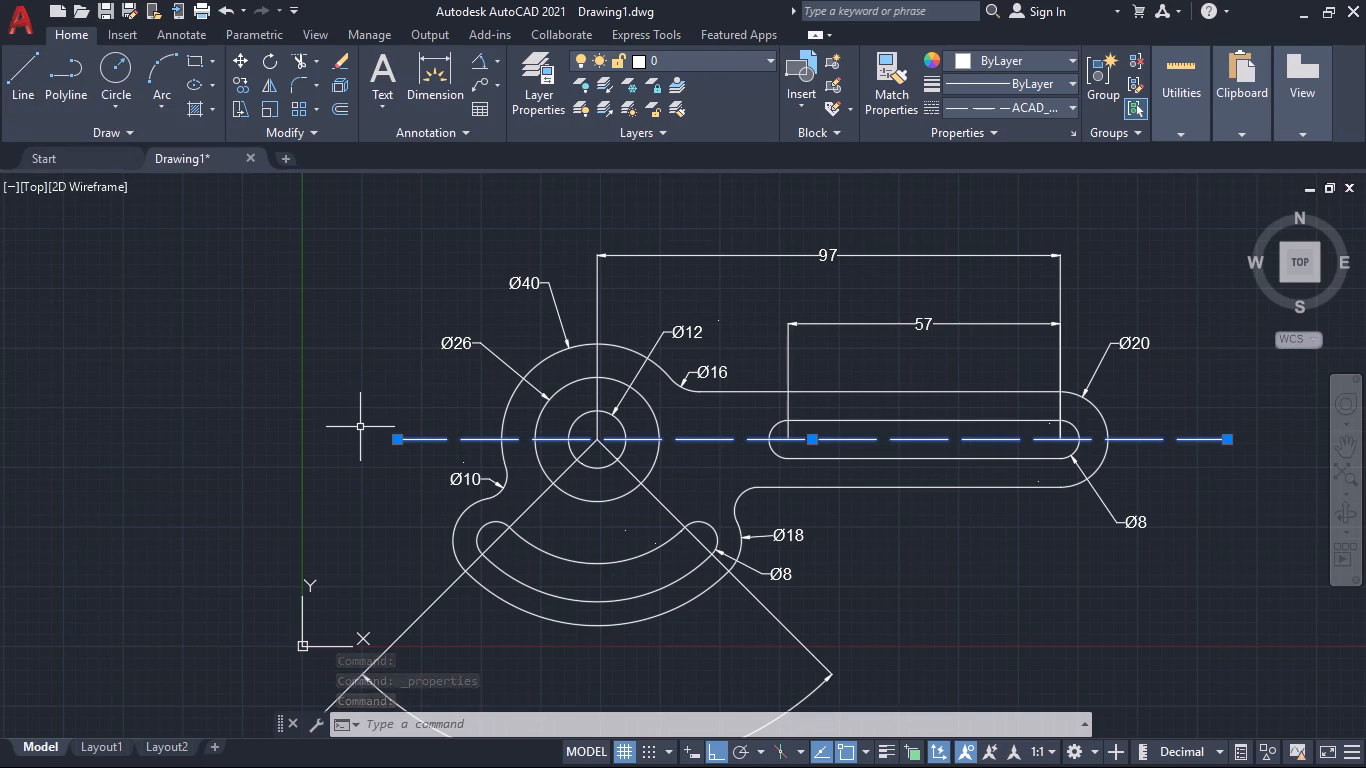
Add centre marks to the end arcs of both slots, the main boss's outer arc and the arm's rounded end.
text(cen)
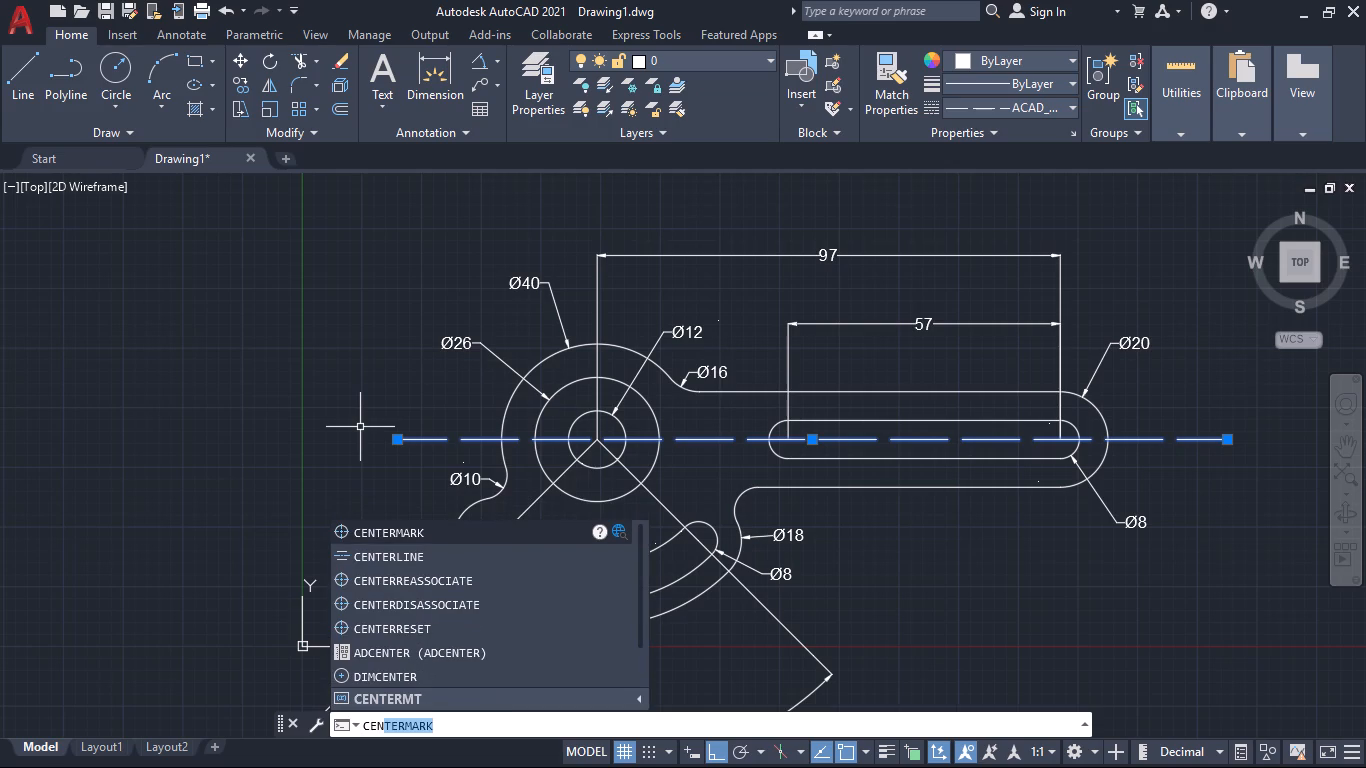
click(392, 528)
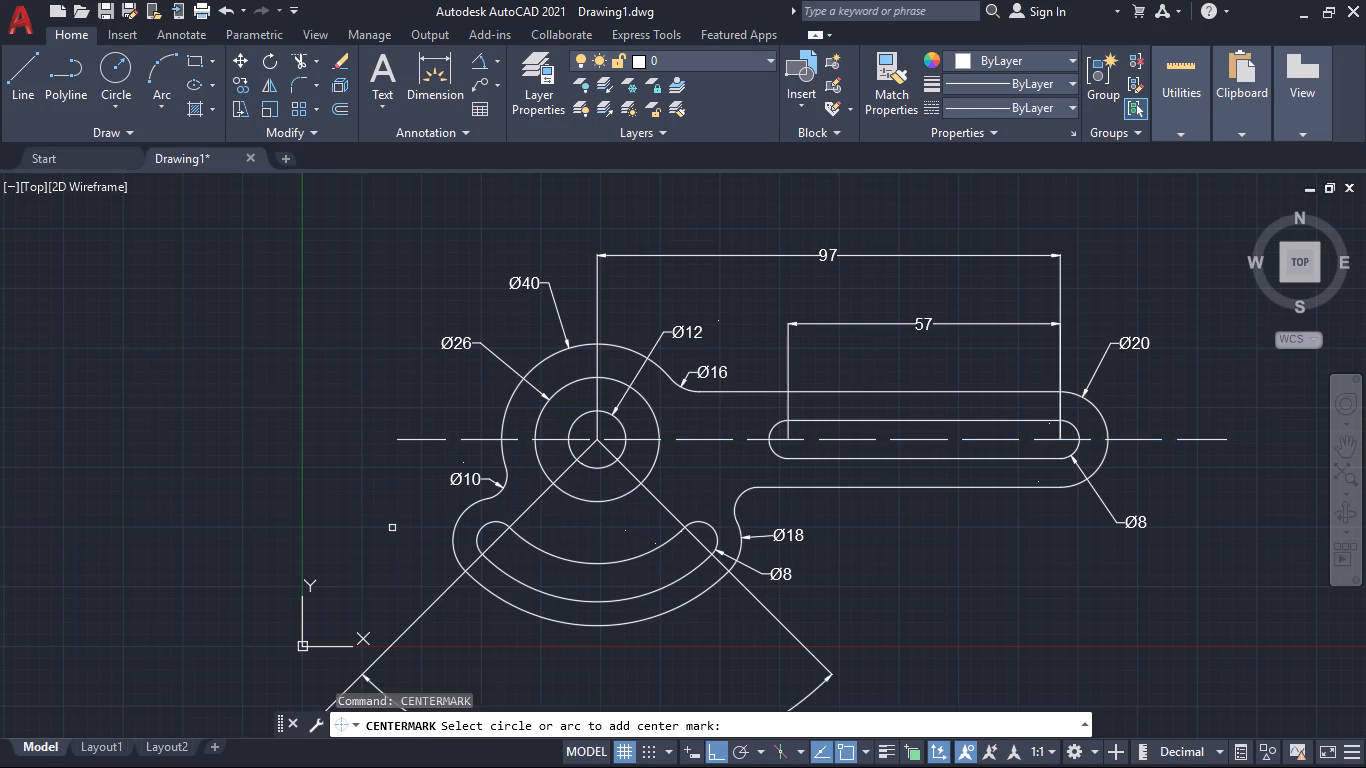
click(477, 536)
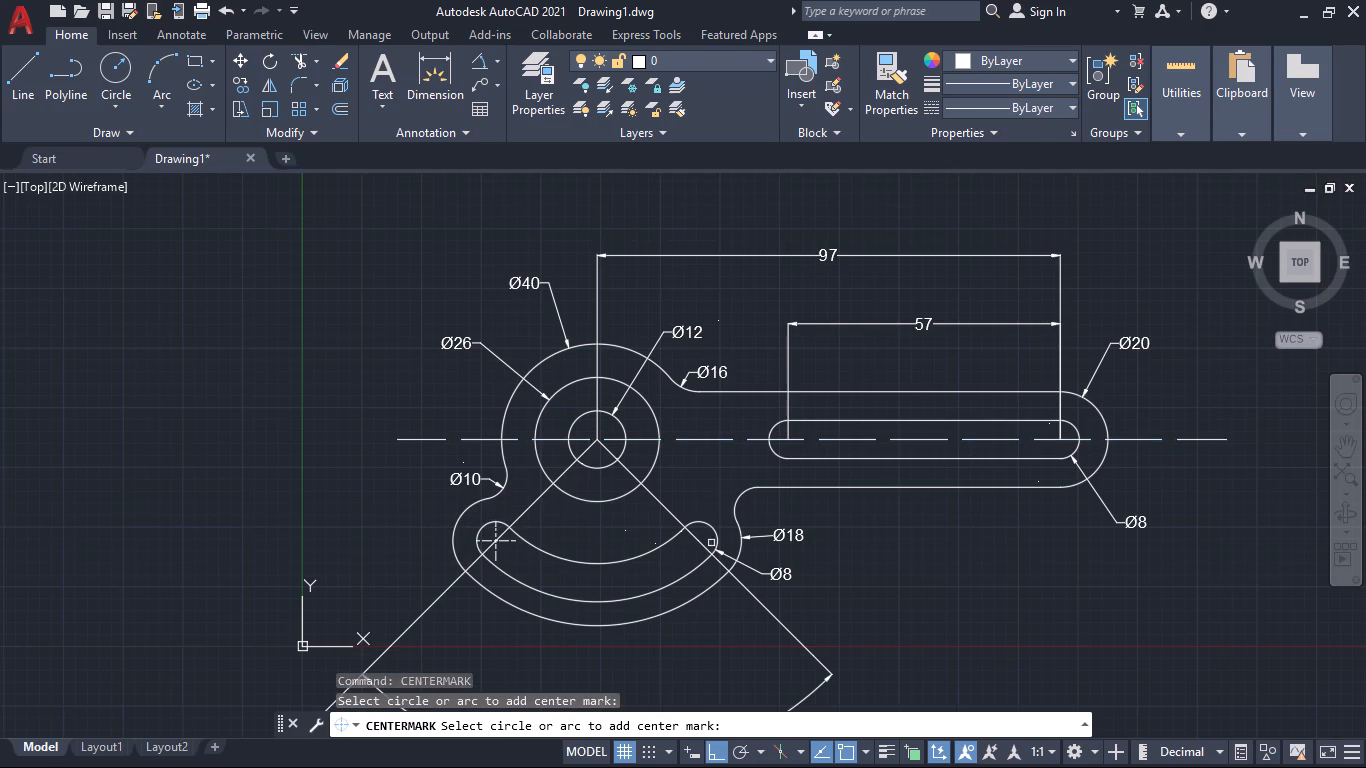
click(721, 533)
click(714, 536)
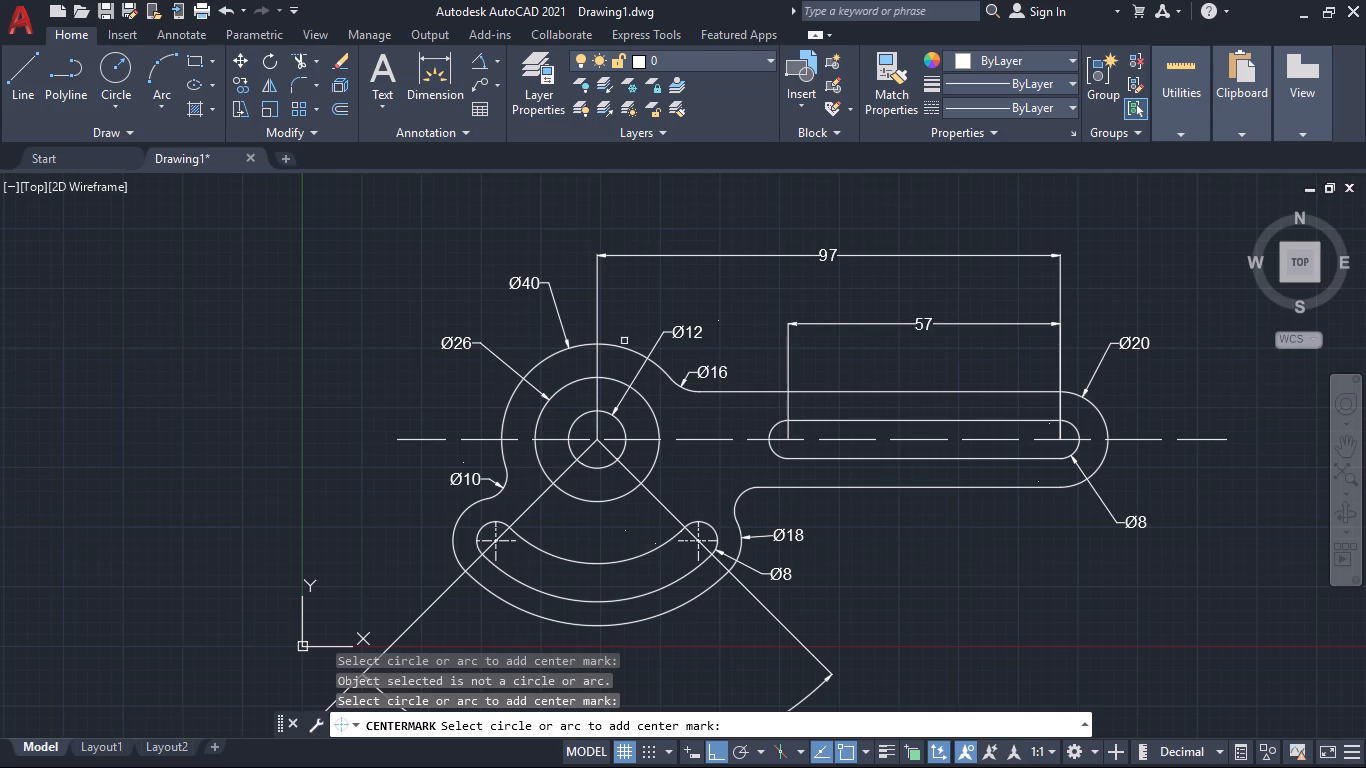
click(624, 345)
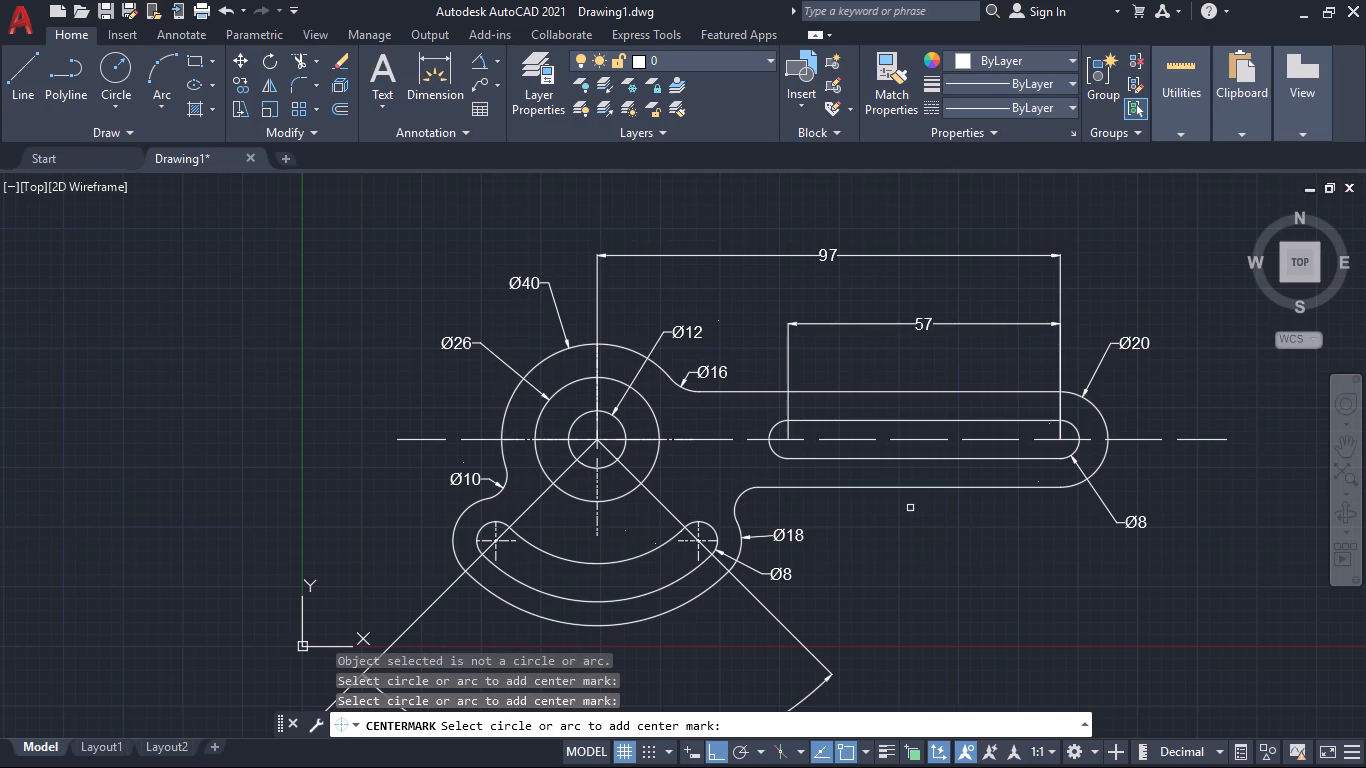
click(775, 450)
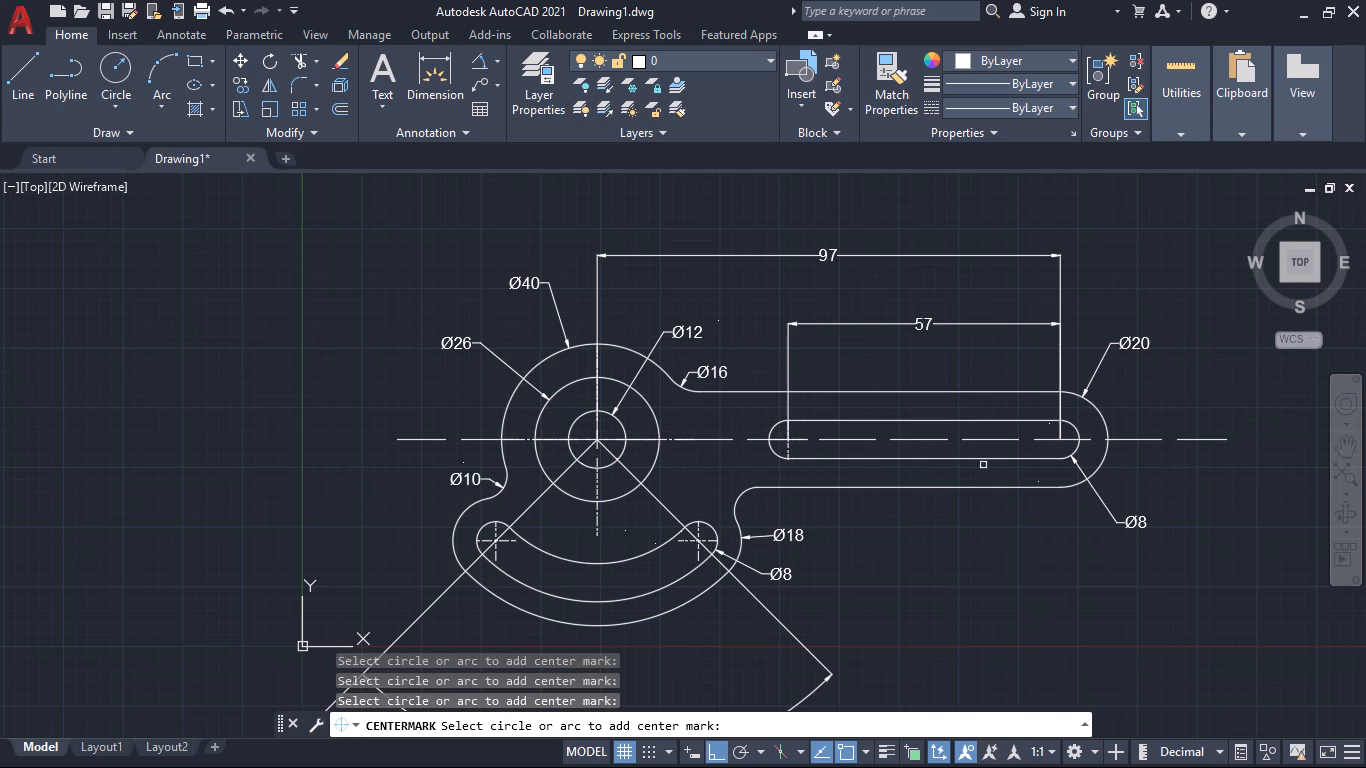
click(1067, 453)
click(1105, 424)
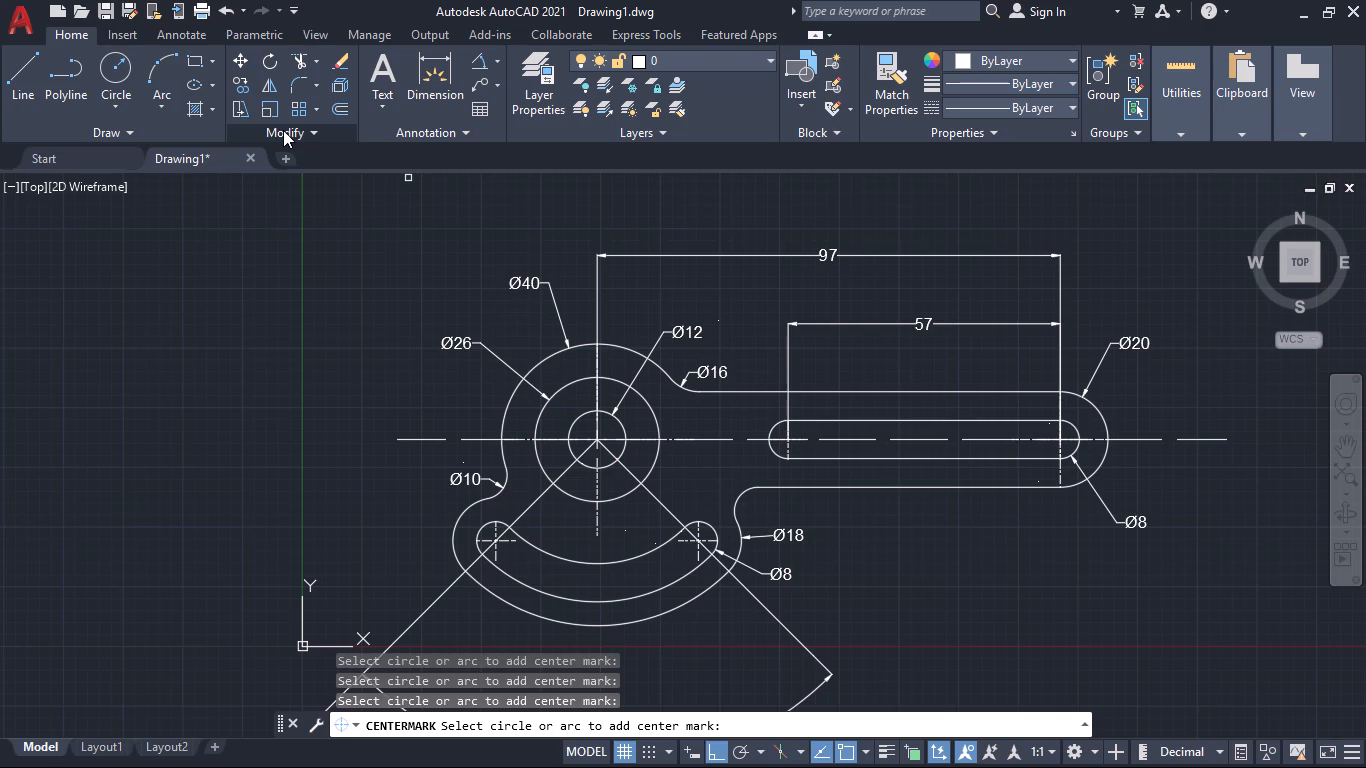
key(Escape)
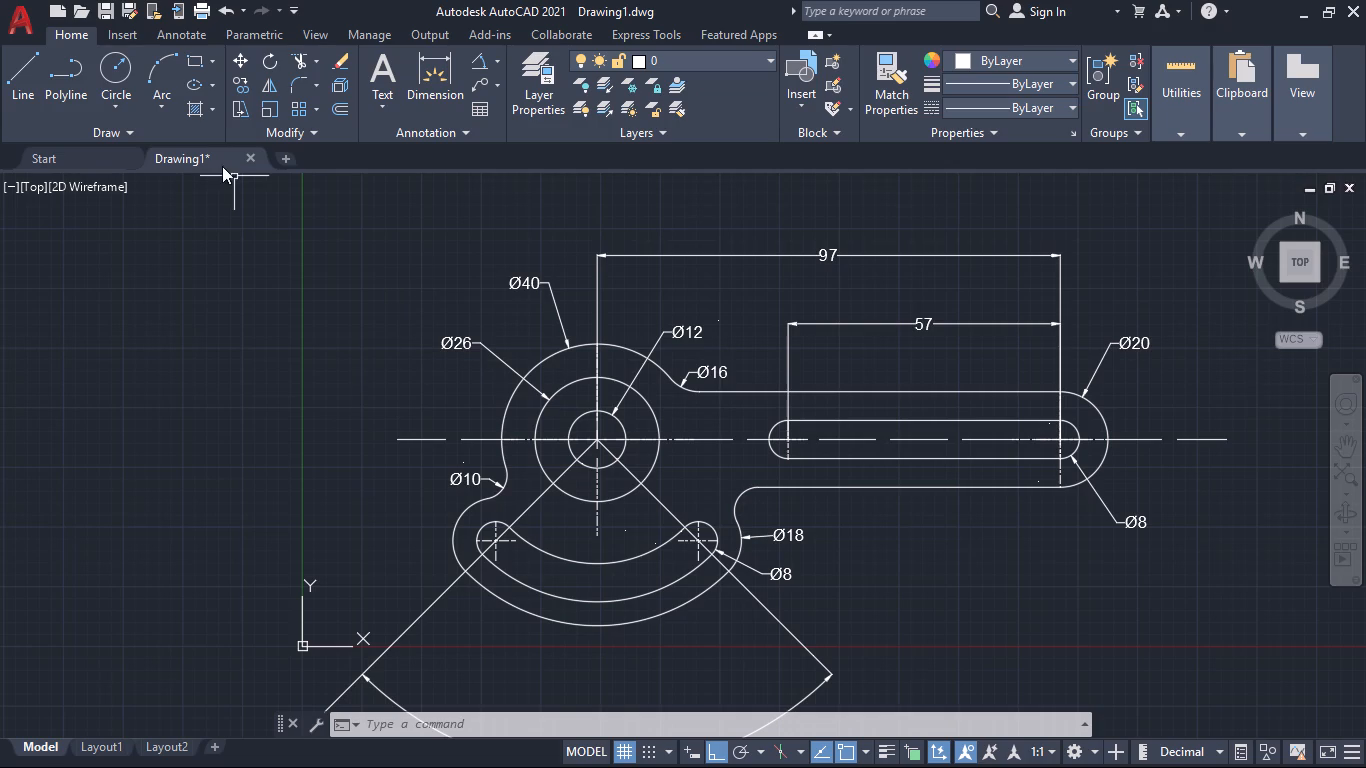
Offset the curved slot's outer arc by 4 into the slot to form its centre arc.
key(o)
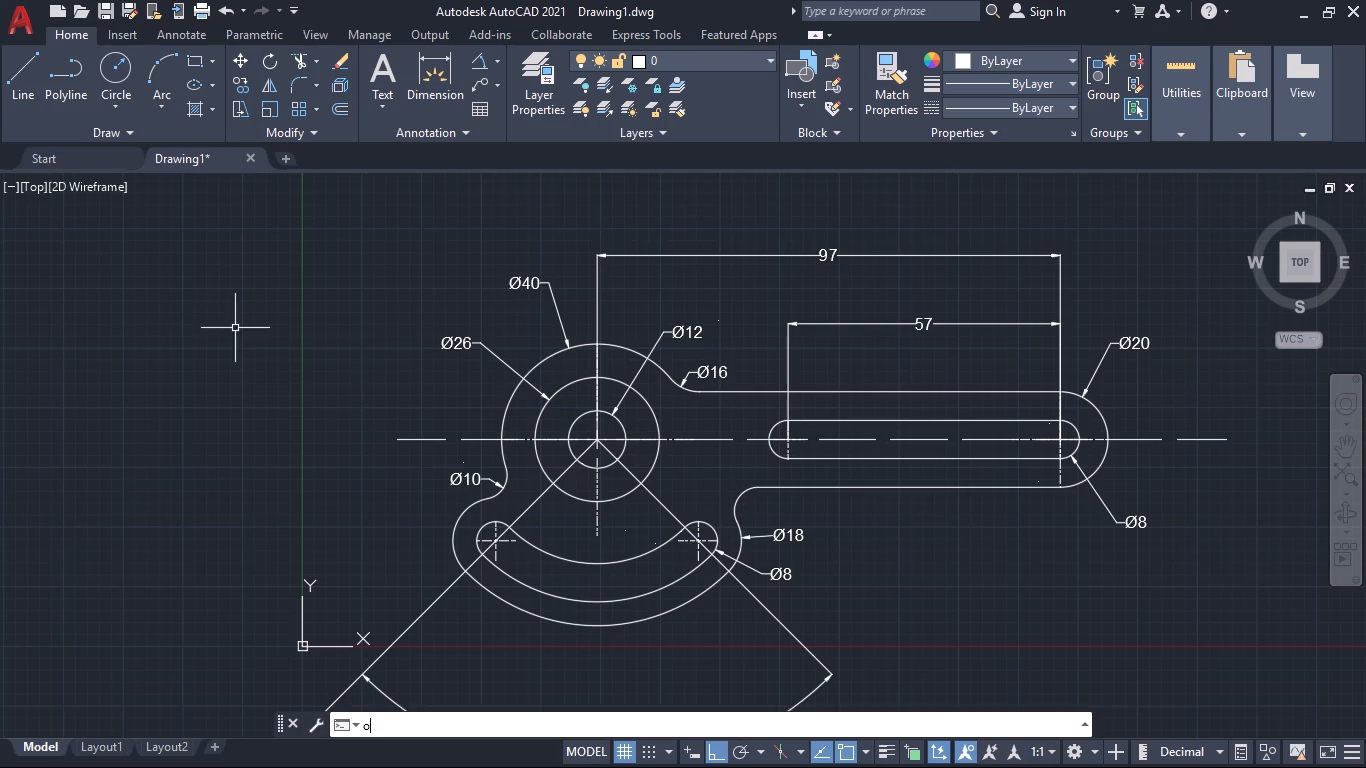
key(Return)
key(4)
key(Return)
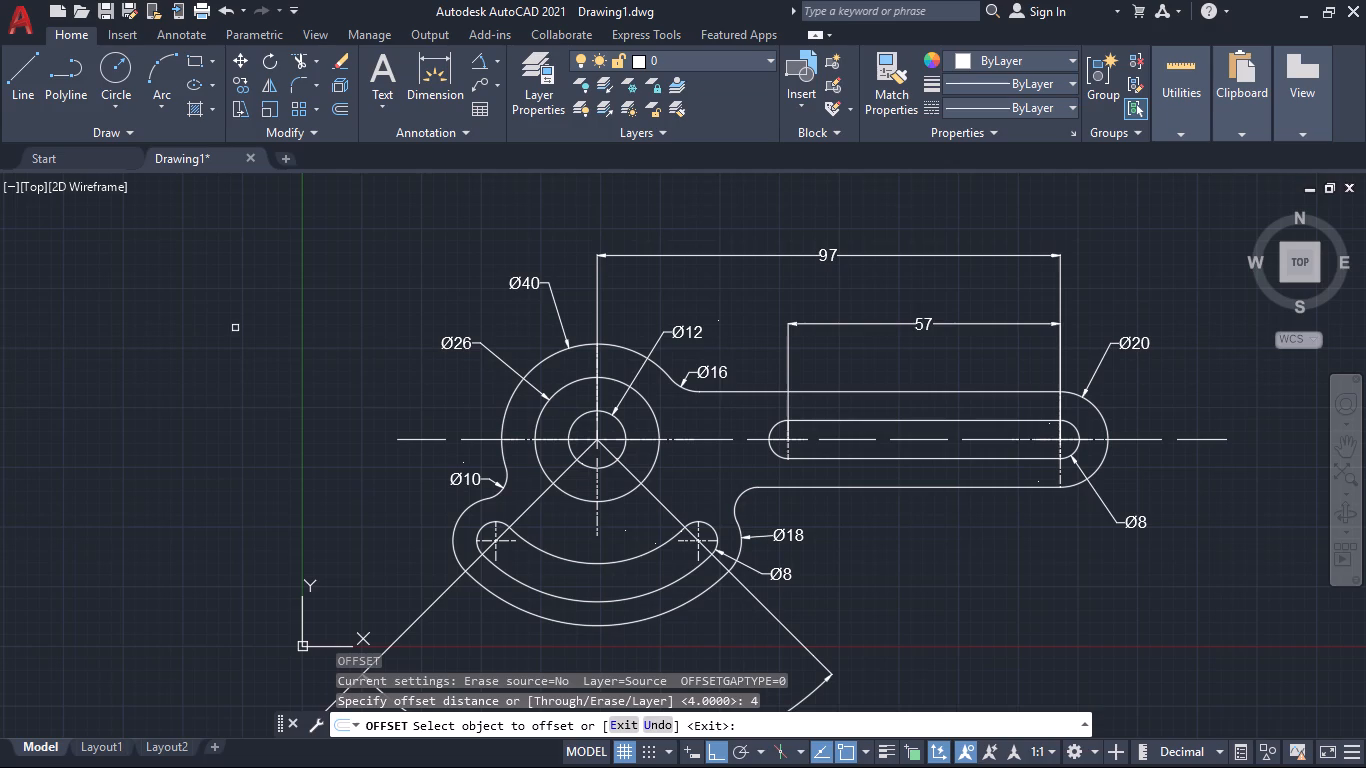
click(520, 586)
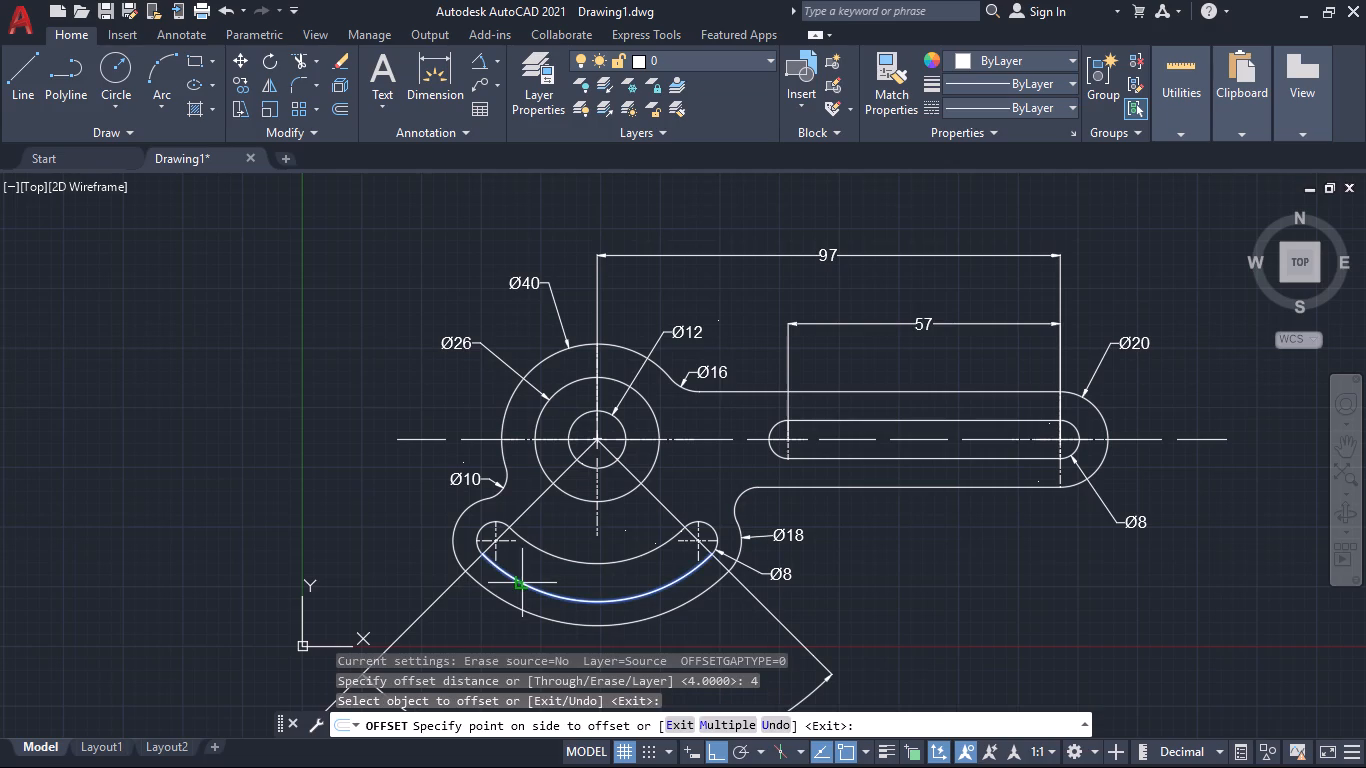
click(535, 568)
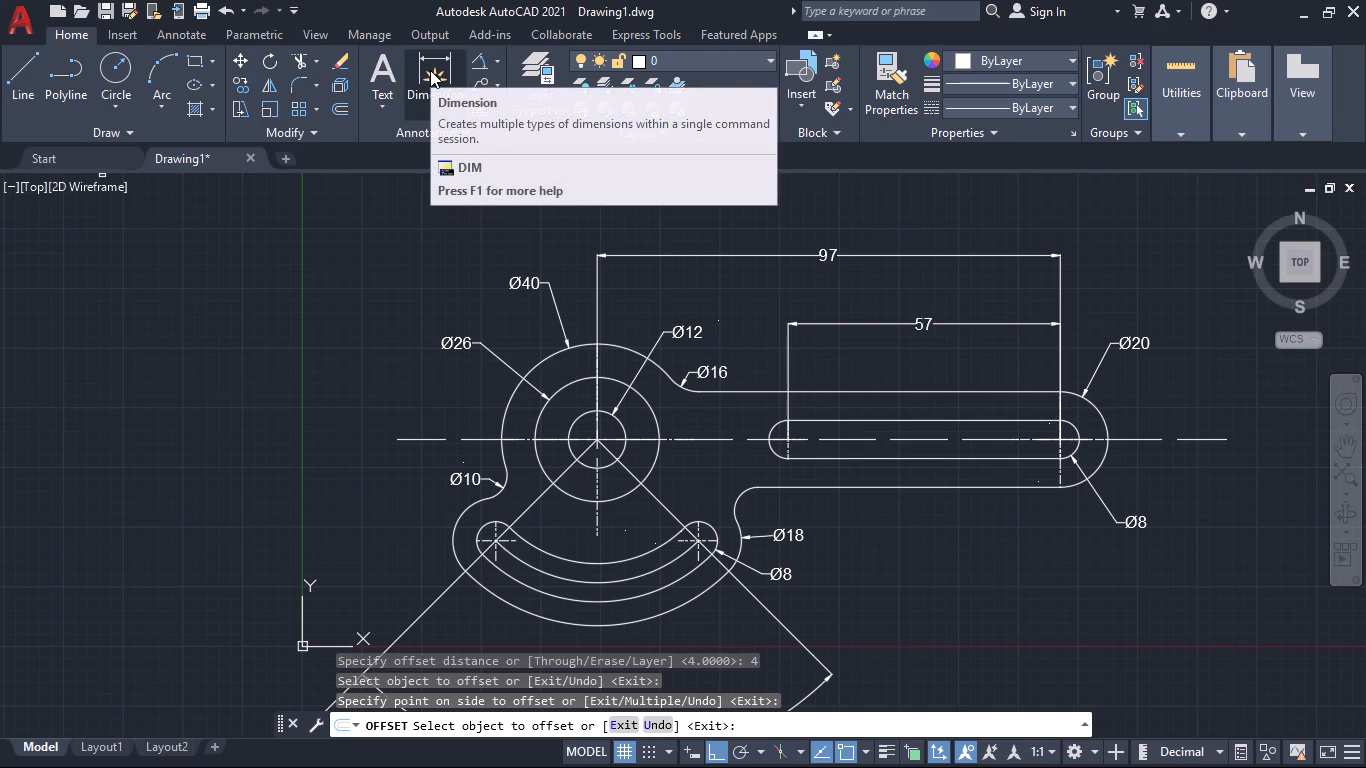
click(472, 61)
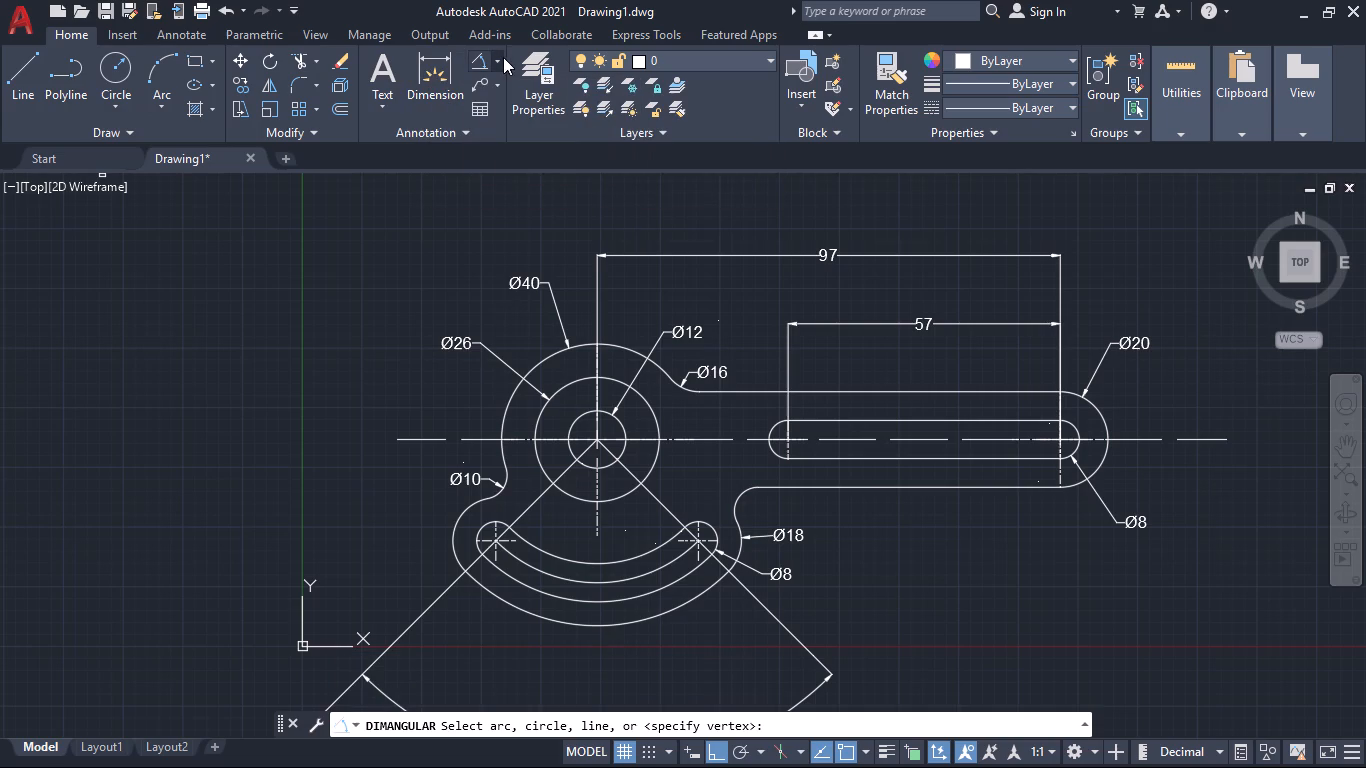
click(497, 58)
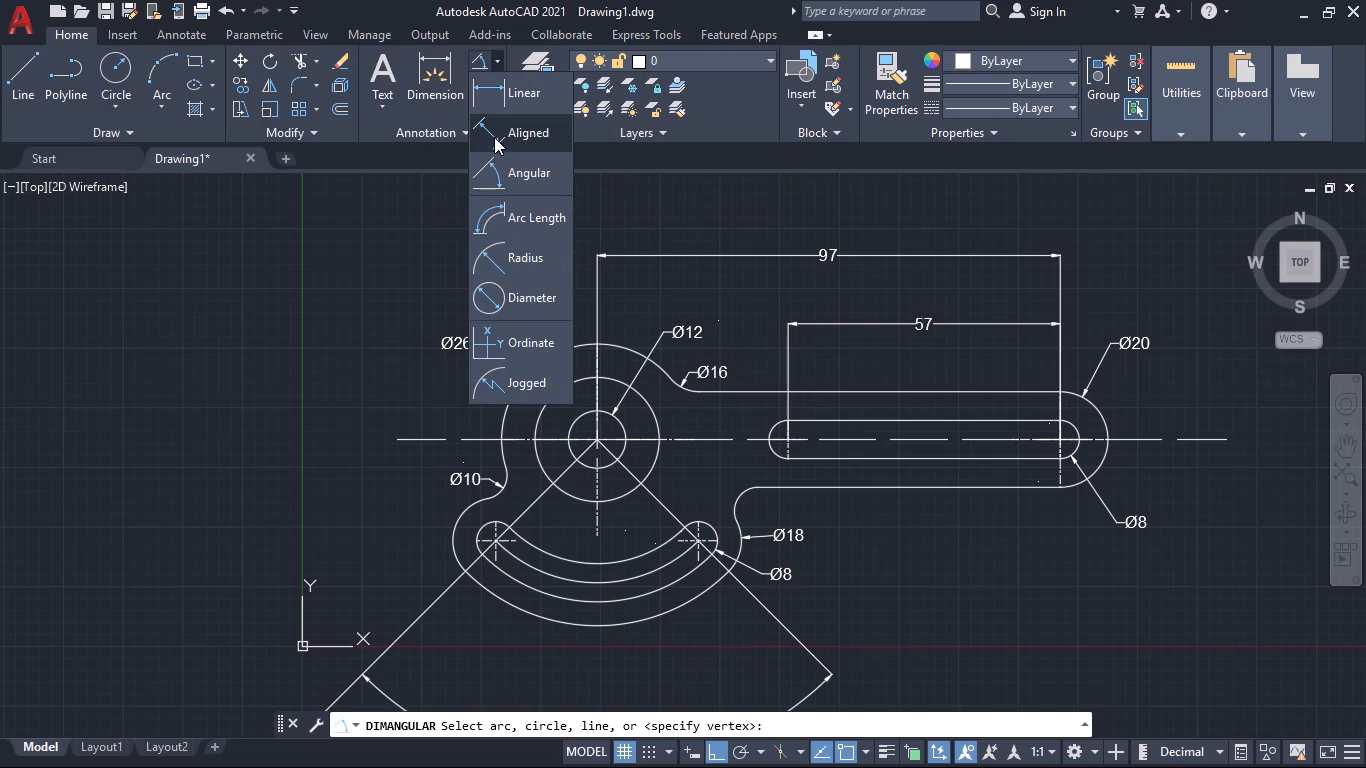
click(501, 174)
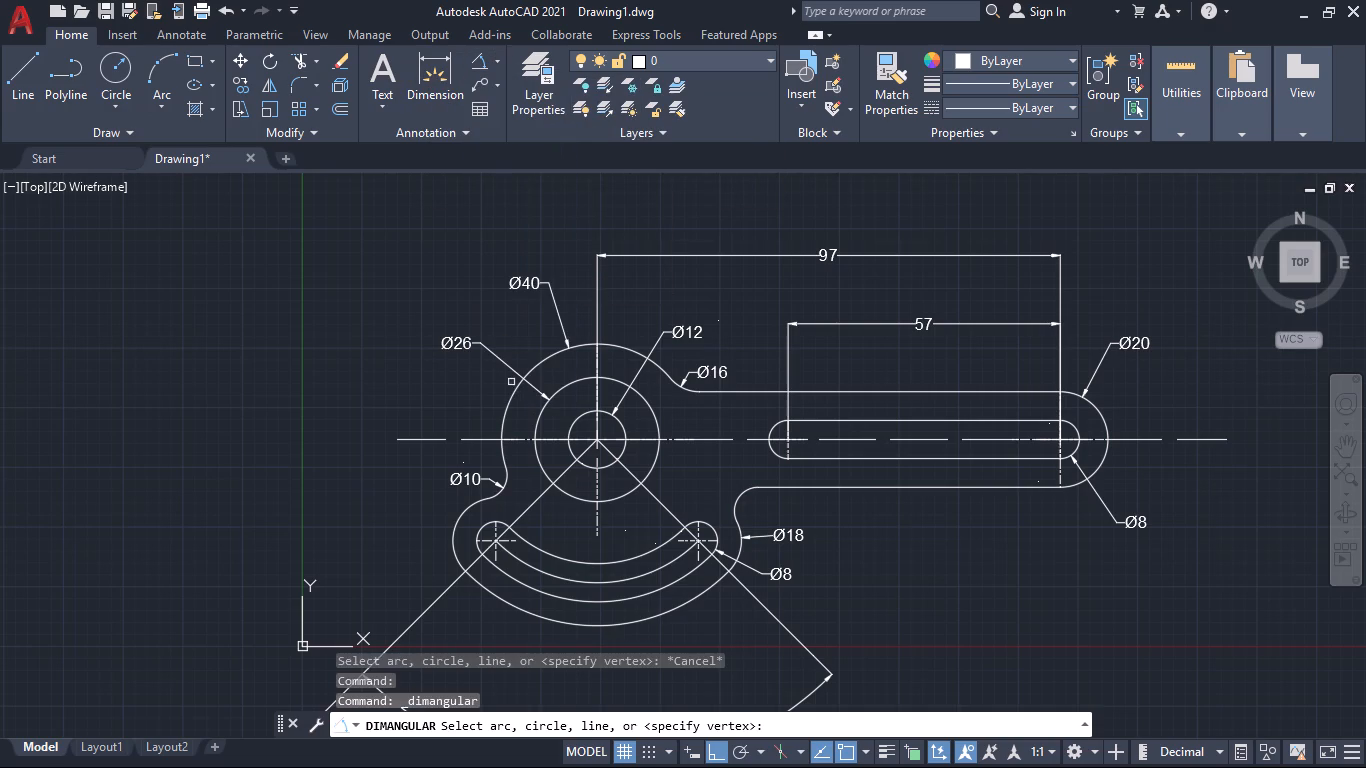
Add a diameter dimension to the curved slot's centre arc, with its text placed below the slot.
click(495, 61)
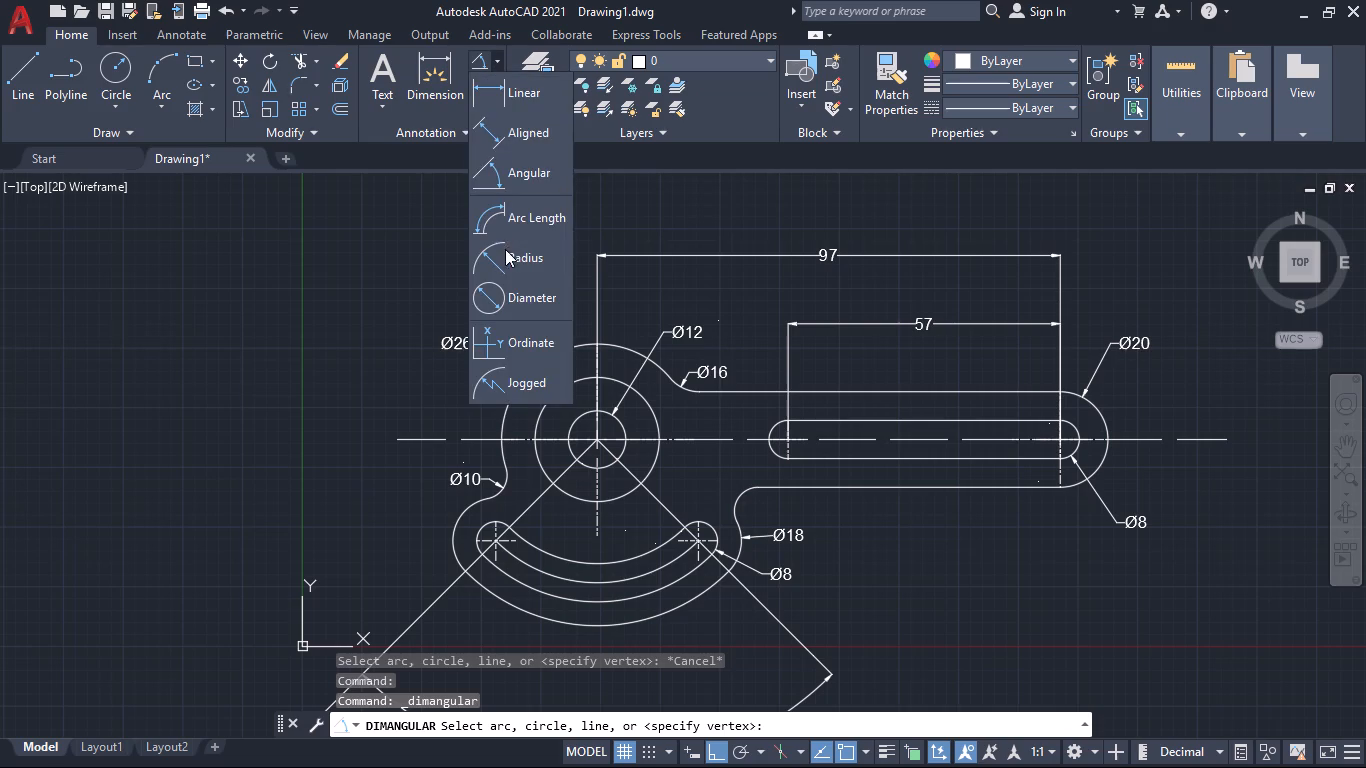
click(529, 306)
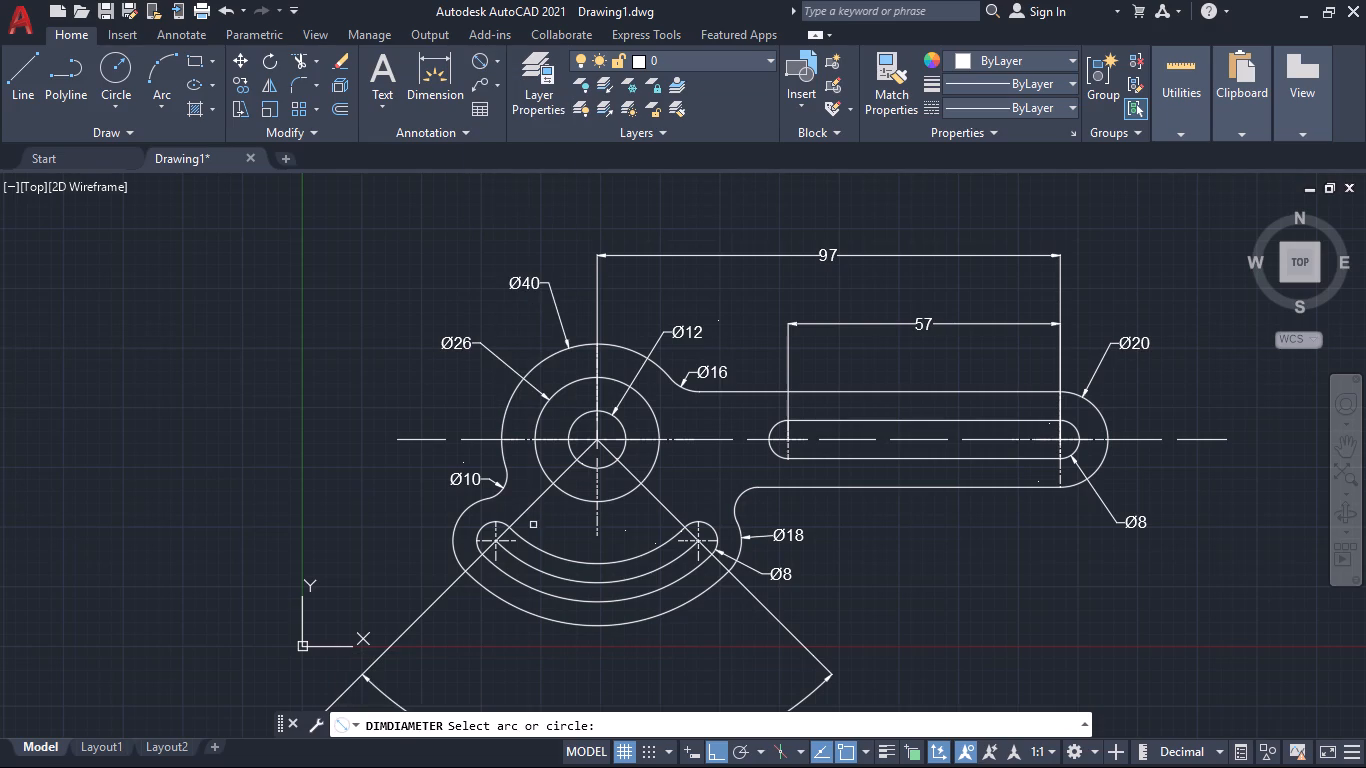
click(541, 573)
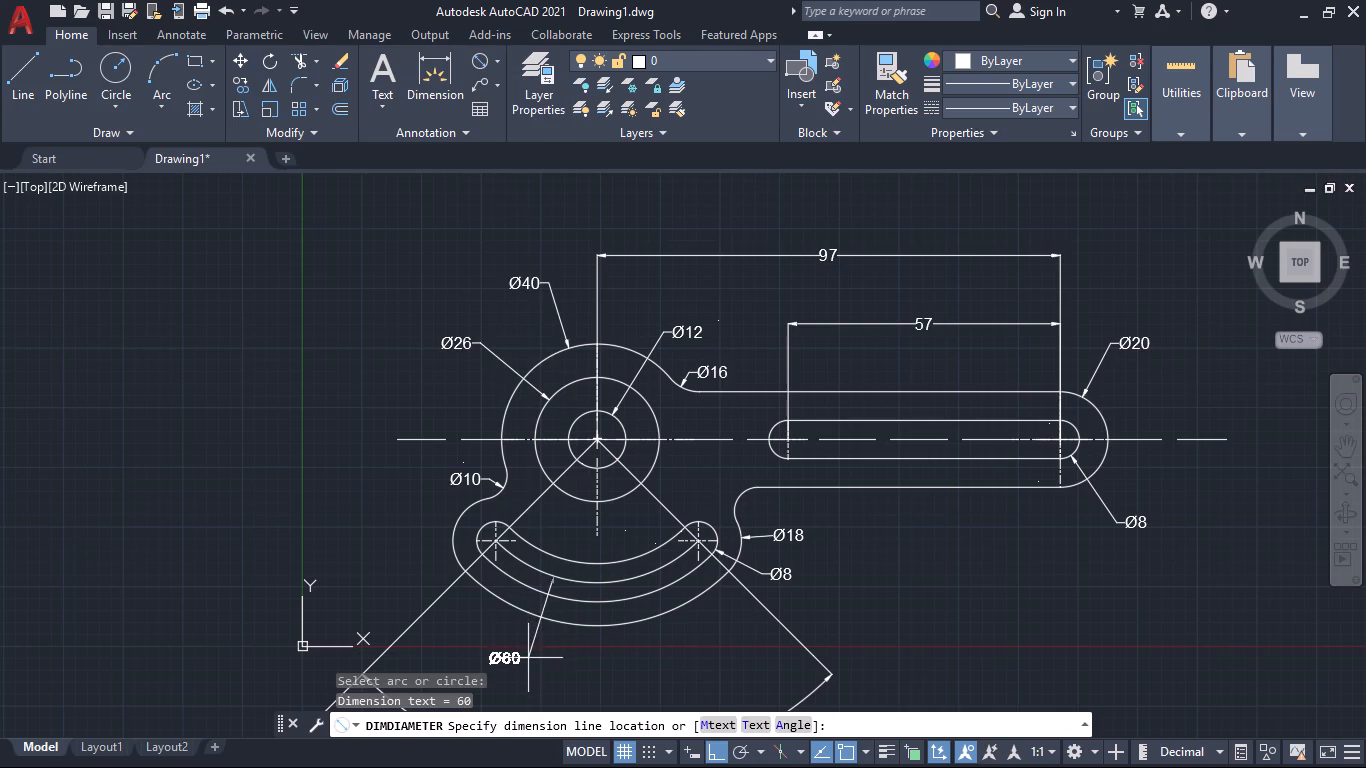
click(524, 664)
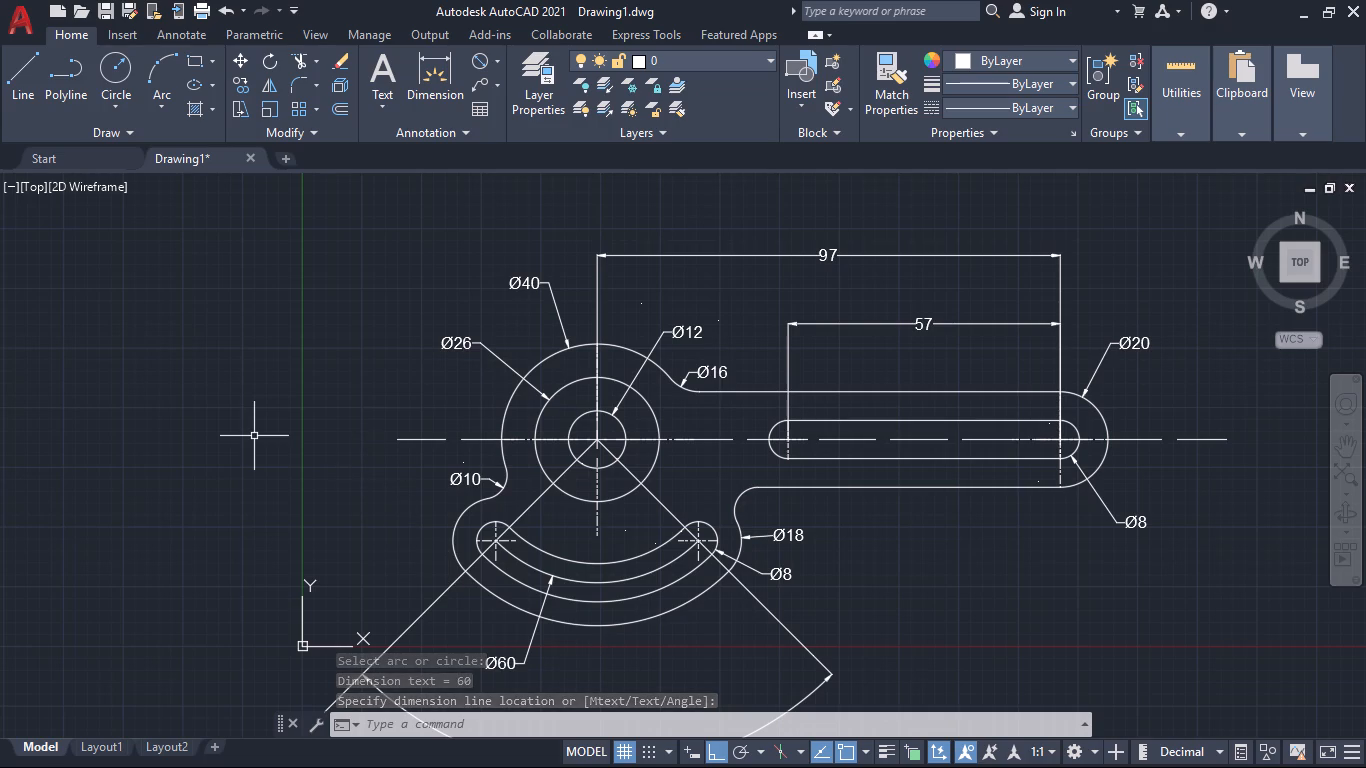
Match the properties of the dashed horizontal centre line onto the curved slot's centre arc.
text(ma)
key(Return)
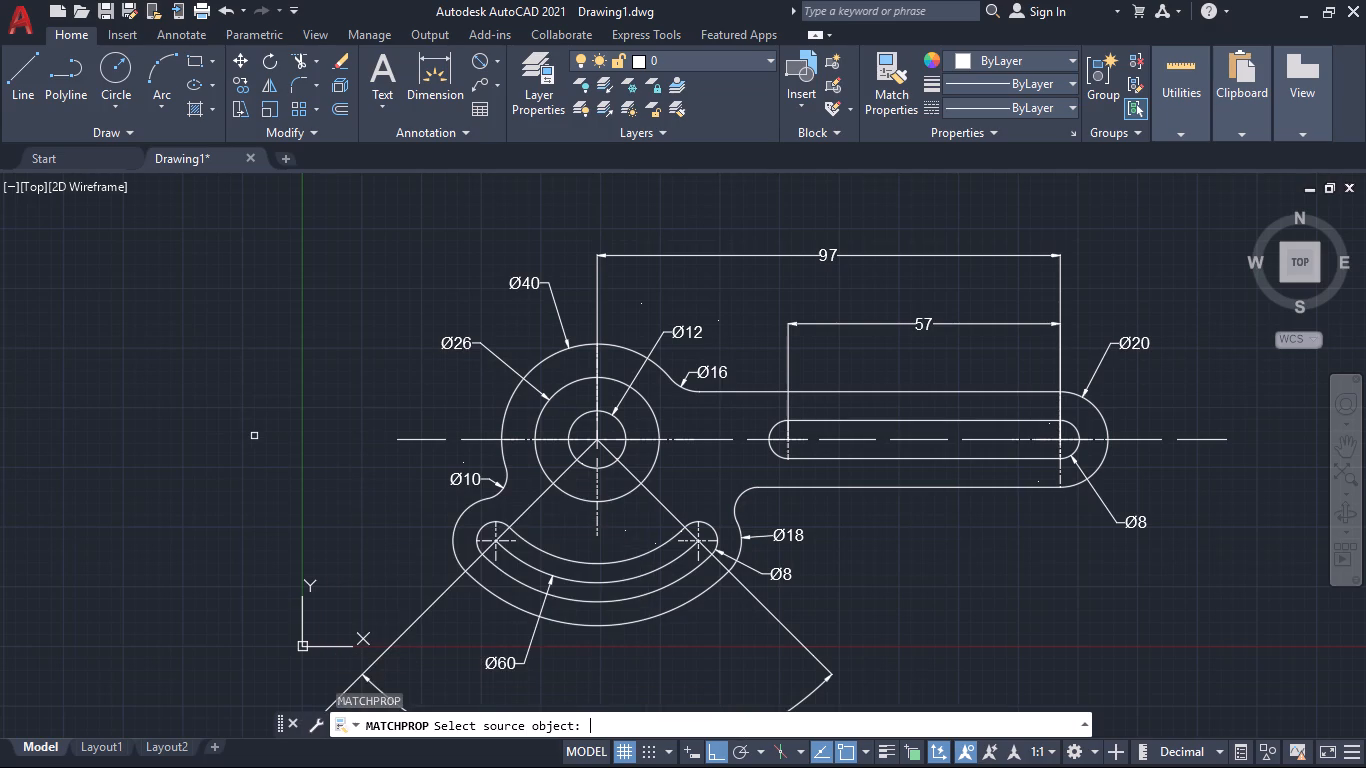
click(408, 439)
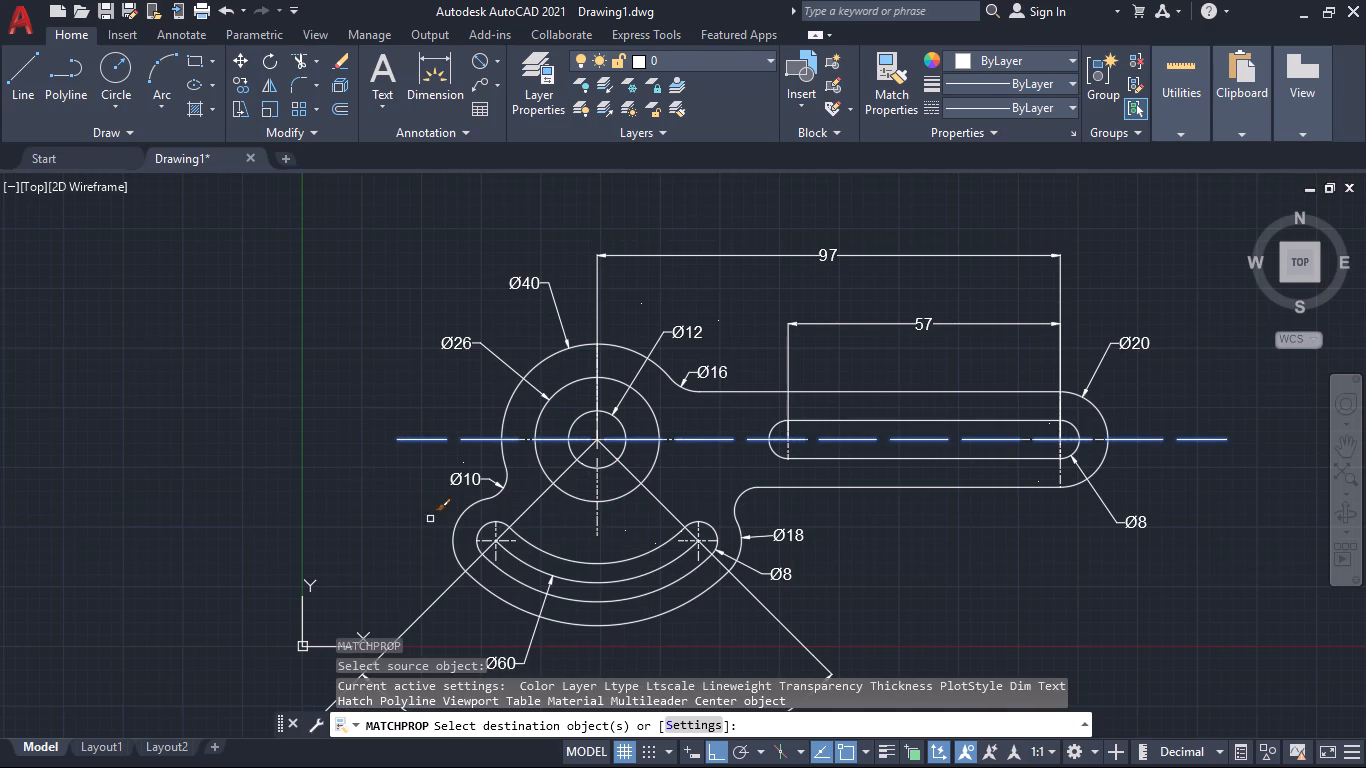
click(576, 584)
key(Escape)
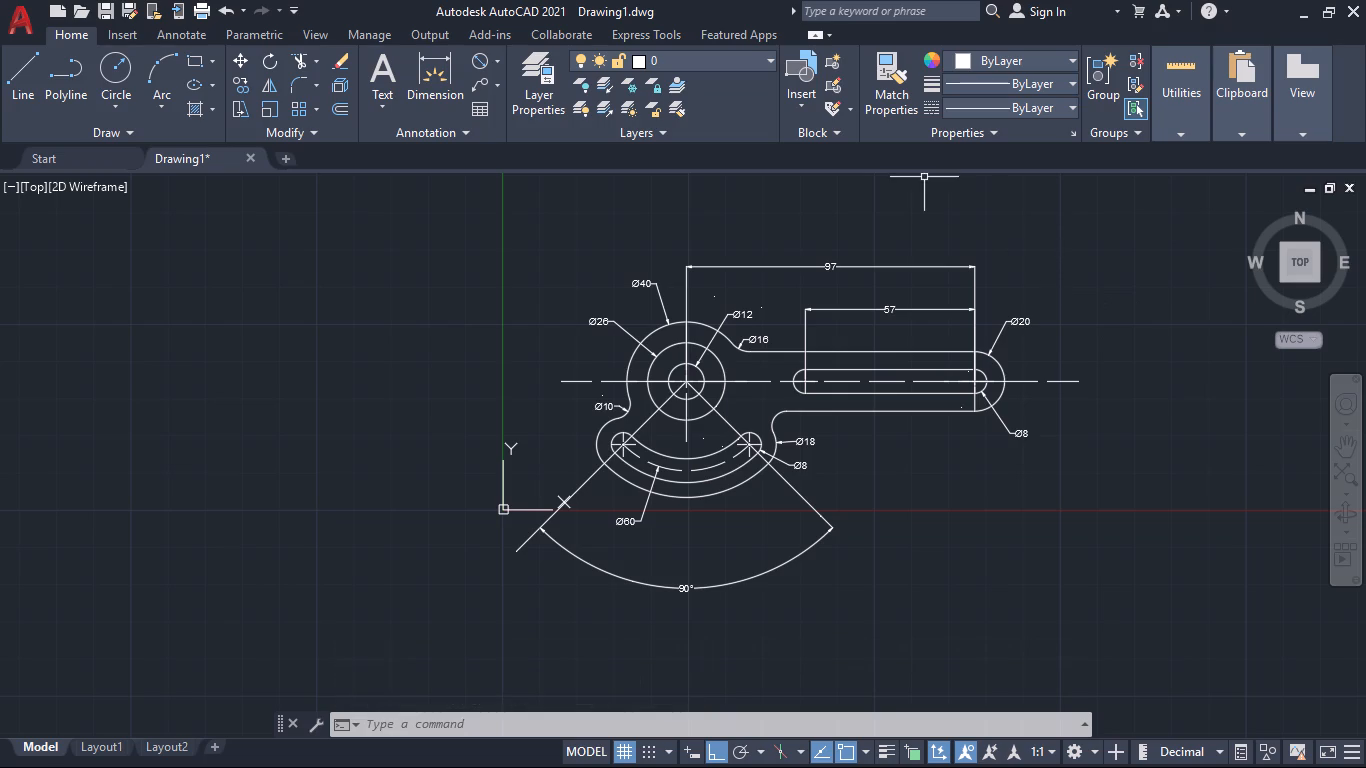
Hatch the link's arm around the straight slot and its junction with the boss, using a solid fill in colour 199,200,202.
key(h)
key(Return)
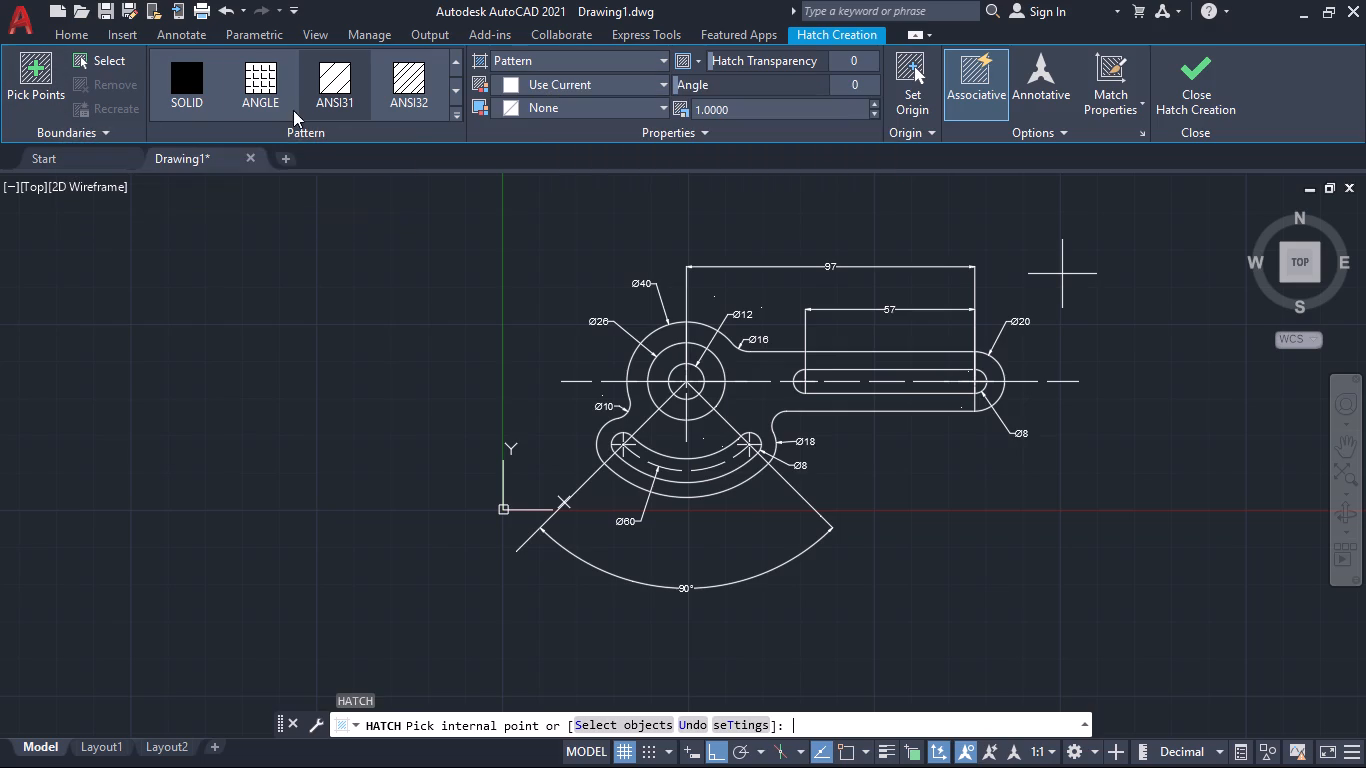
click(196, 67)
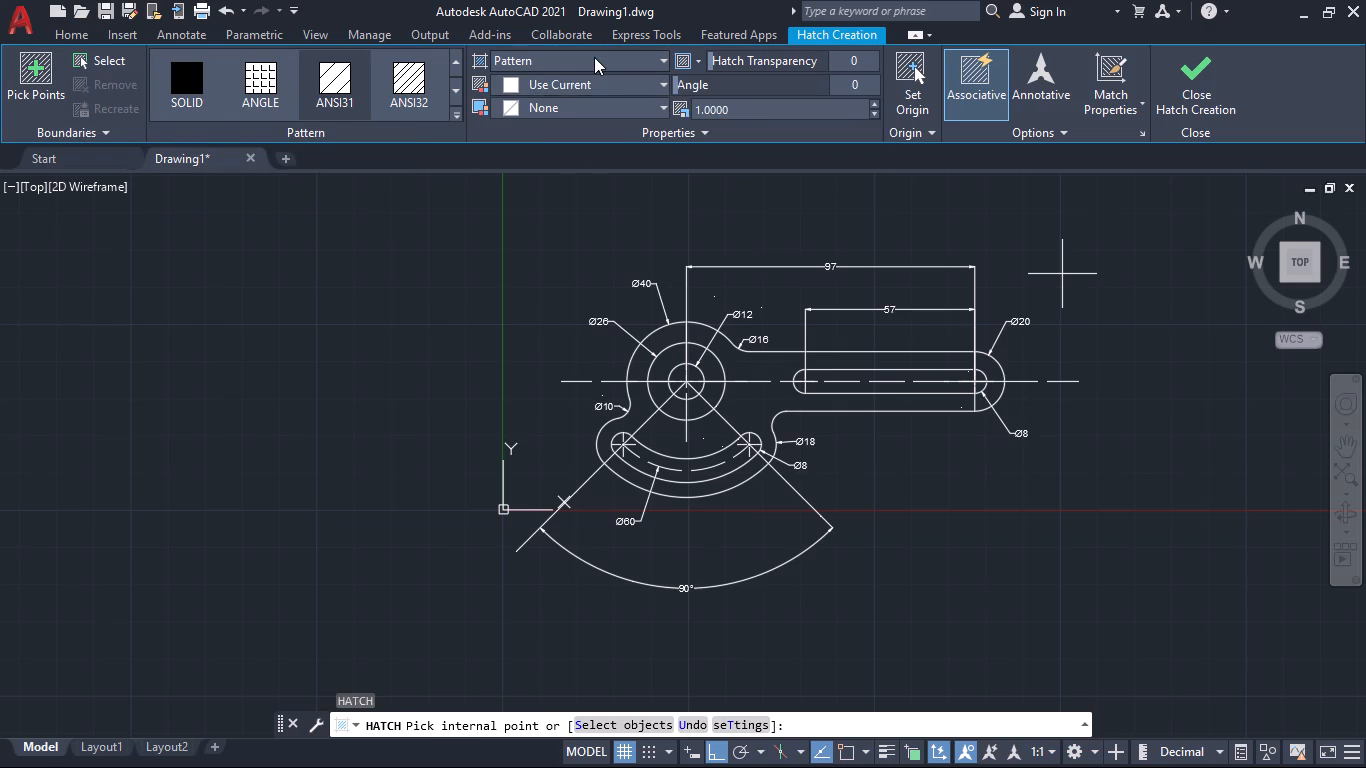
click(594, 57)
click(545, 86)
click(578, 74)
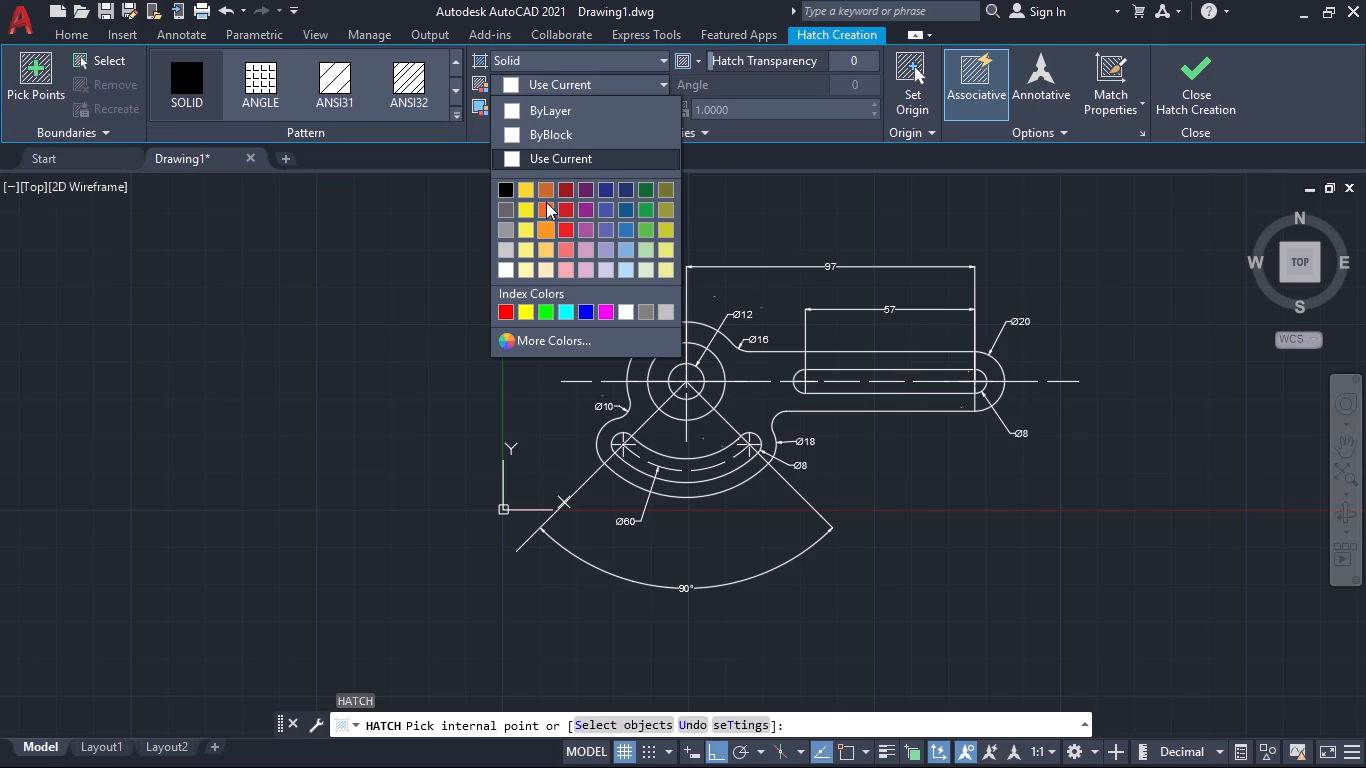
click(507, 251)
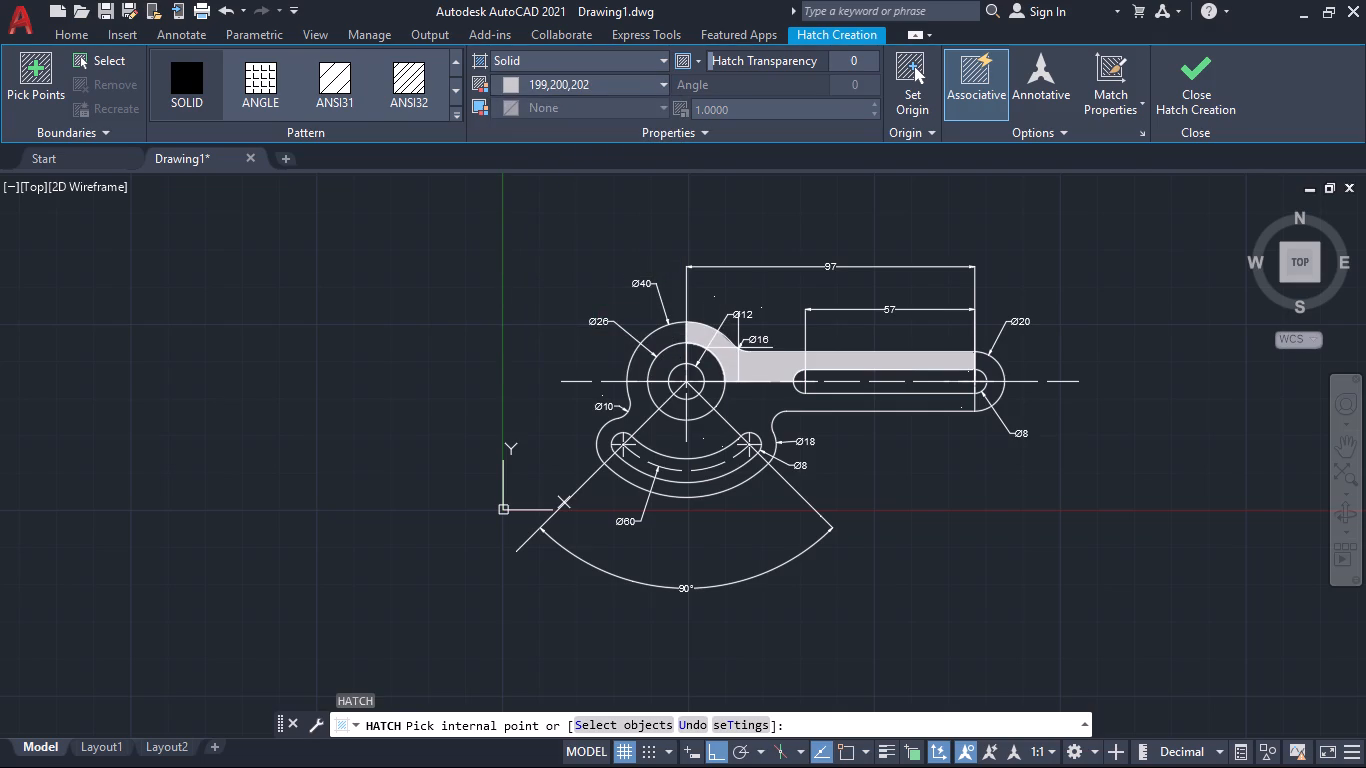
click(738, 348)
click(808, 400)
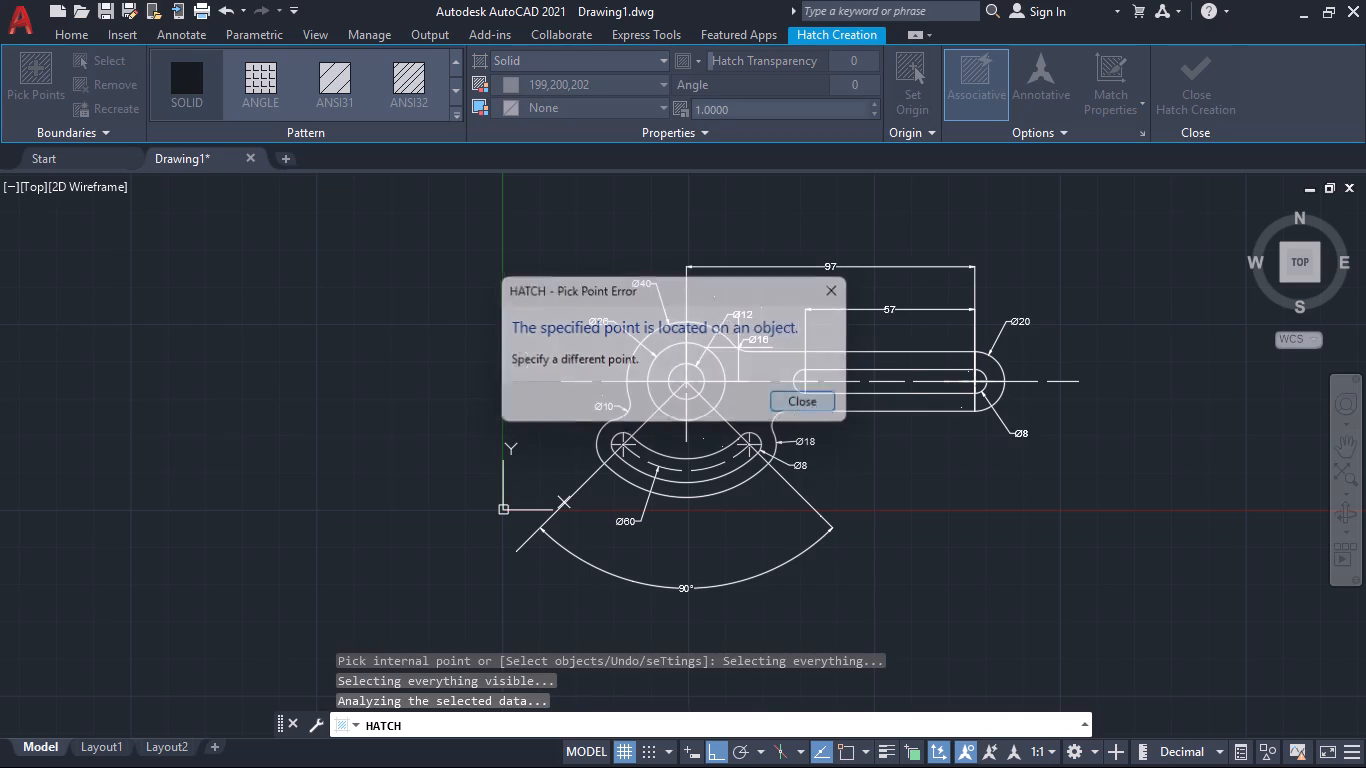
click(879, 399)
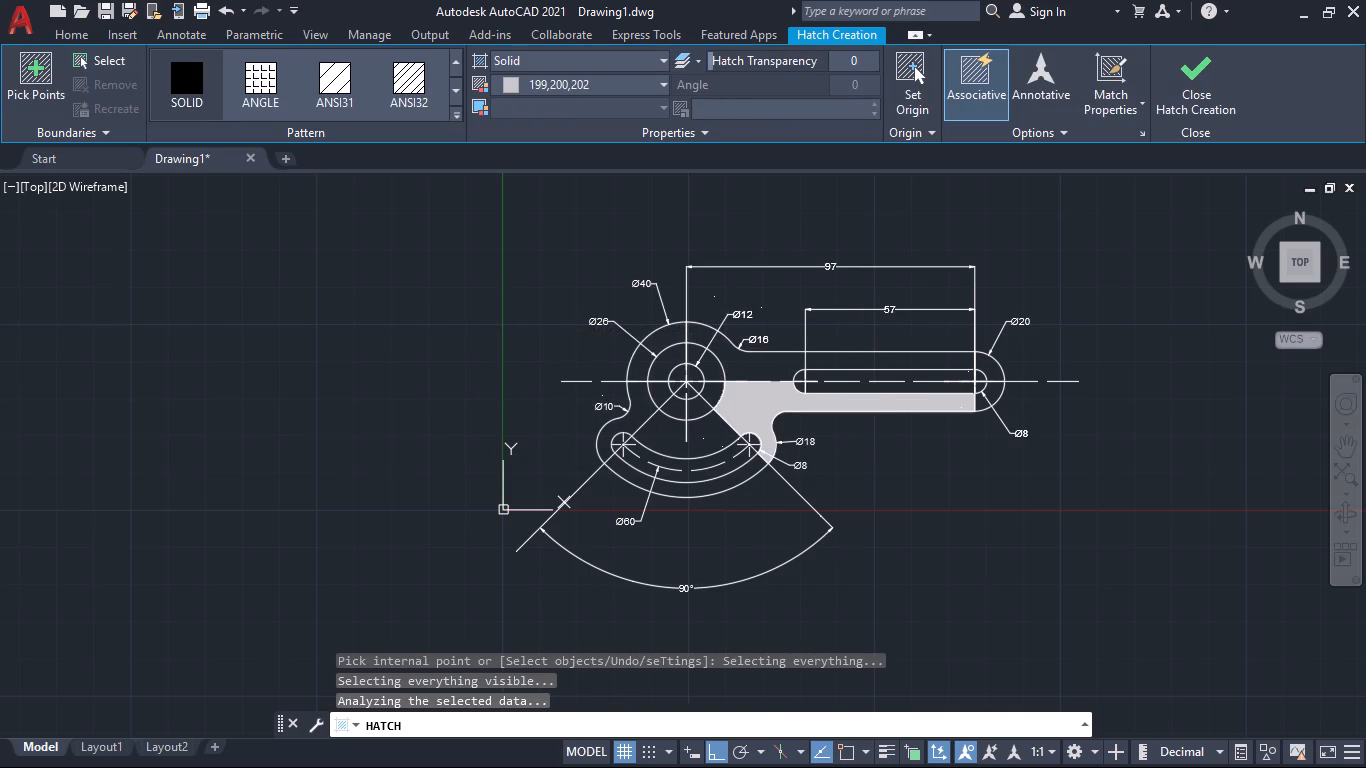
click(988, 363)
click(993, 392)
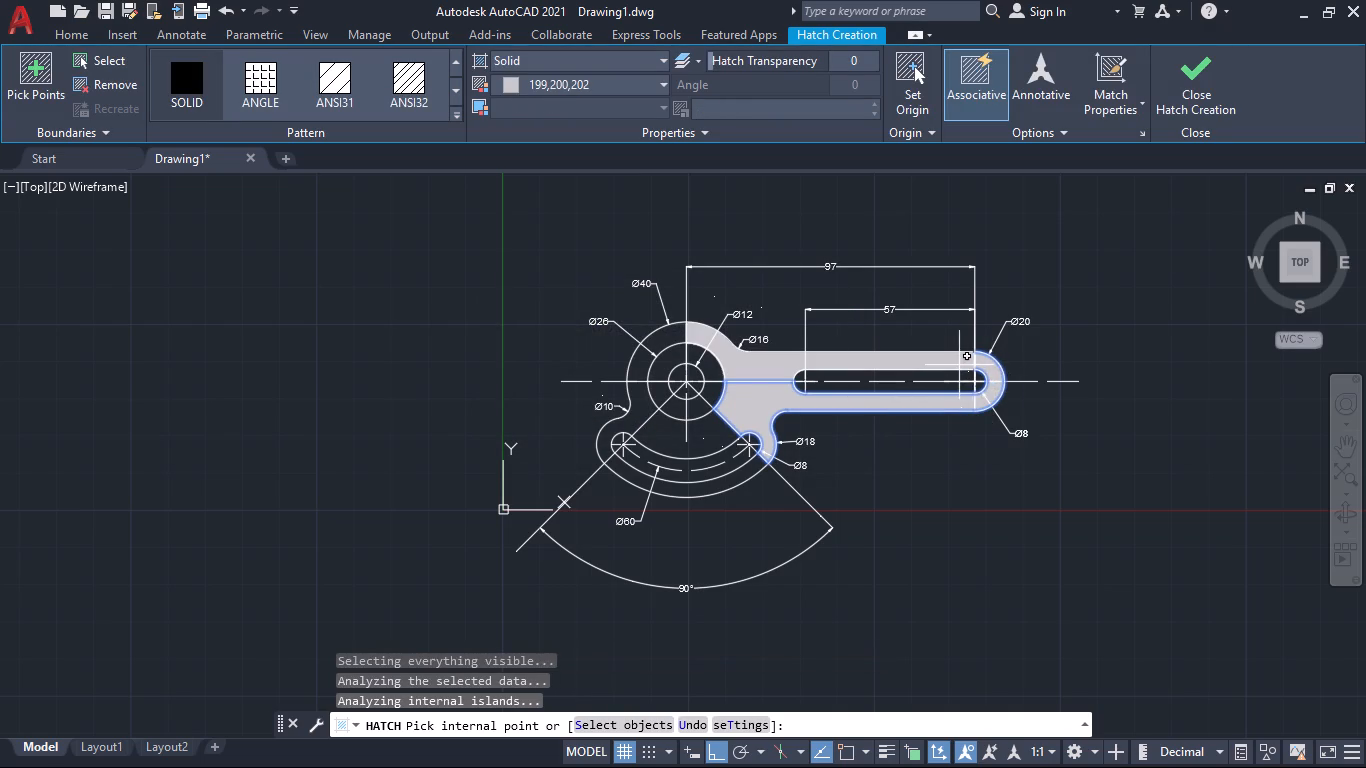
click(959, 365)
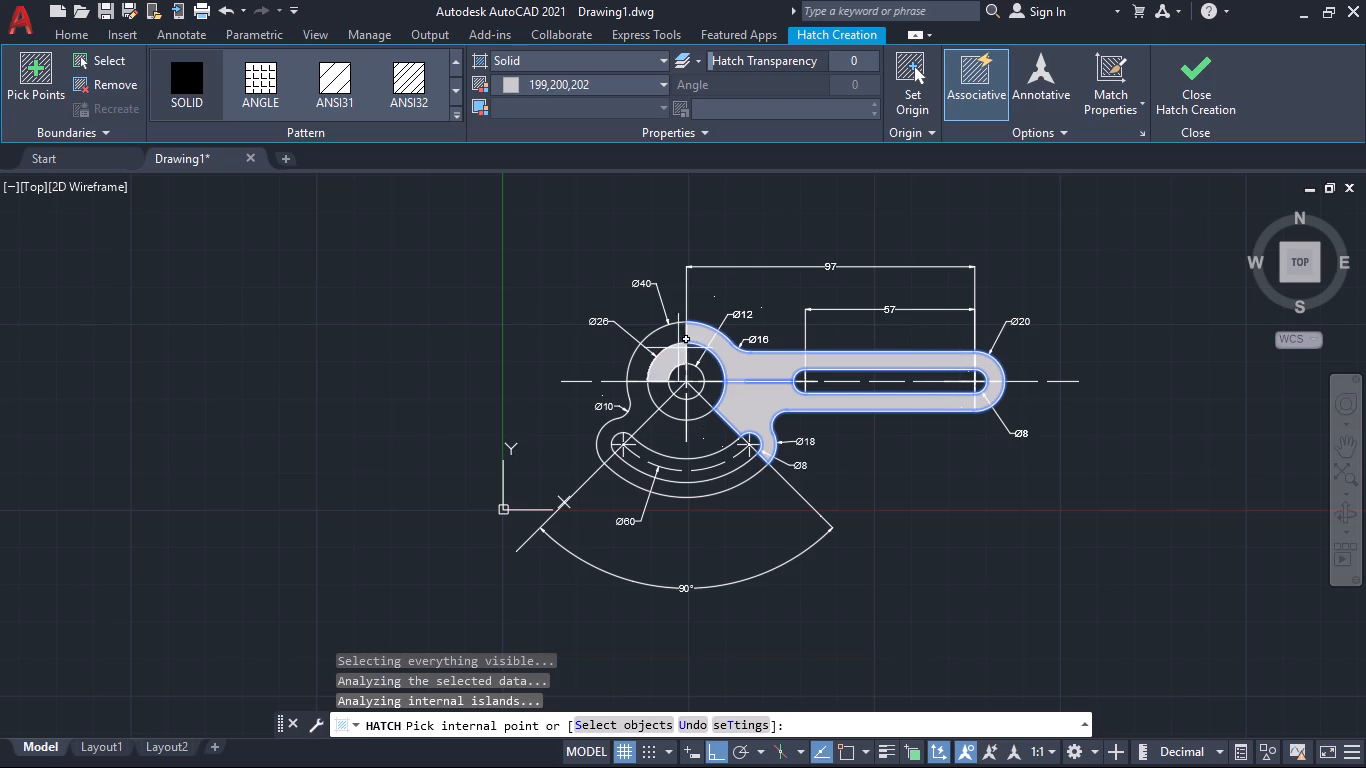
Extend the solid hatch to the rest of the boss ring and the body around the curved slot, and finish the hatch.
click(669, 341)
click(646, 400)
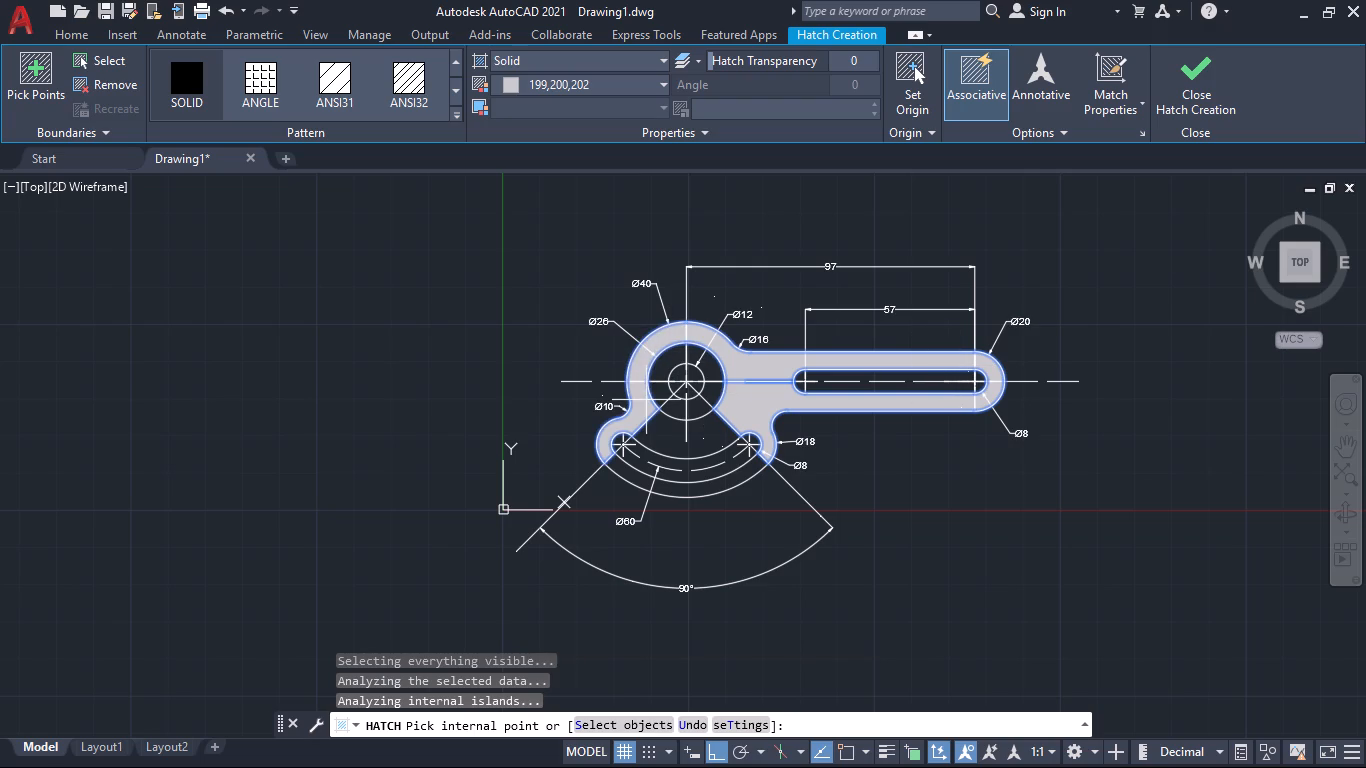
click(650, 436)
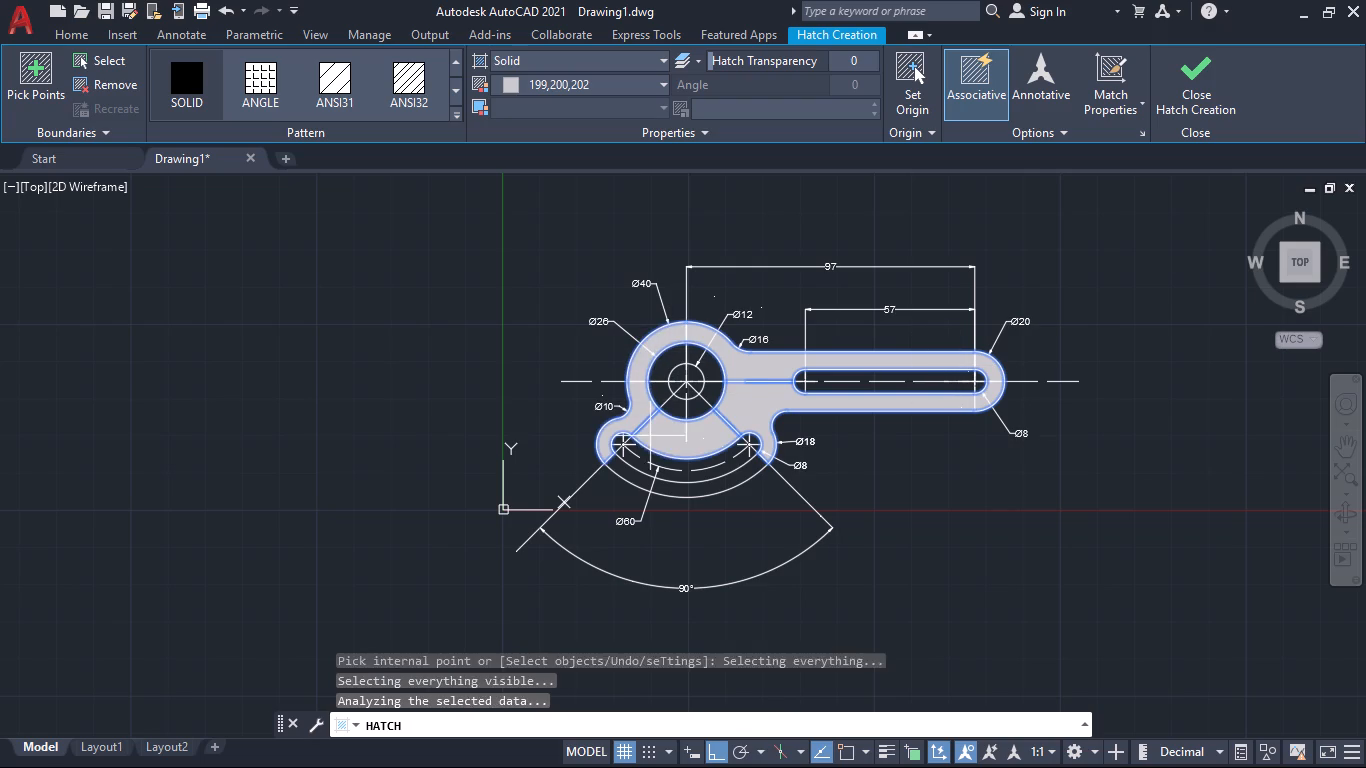
click(631, 475)
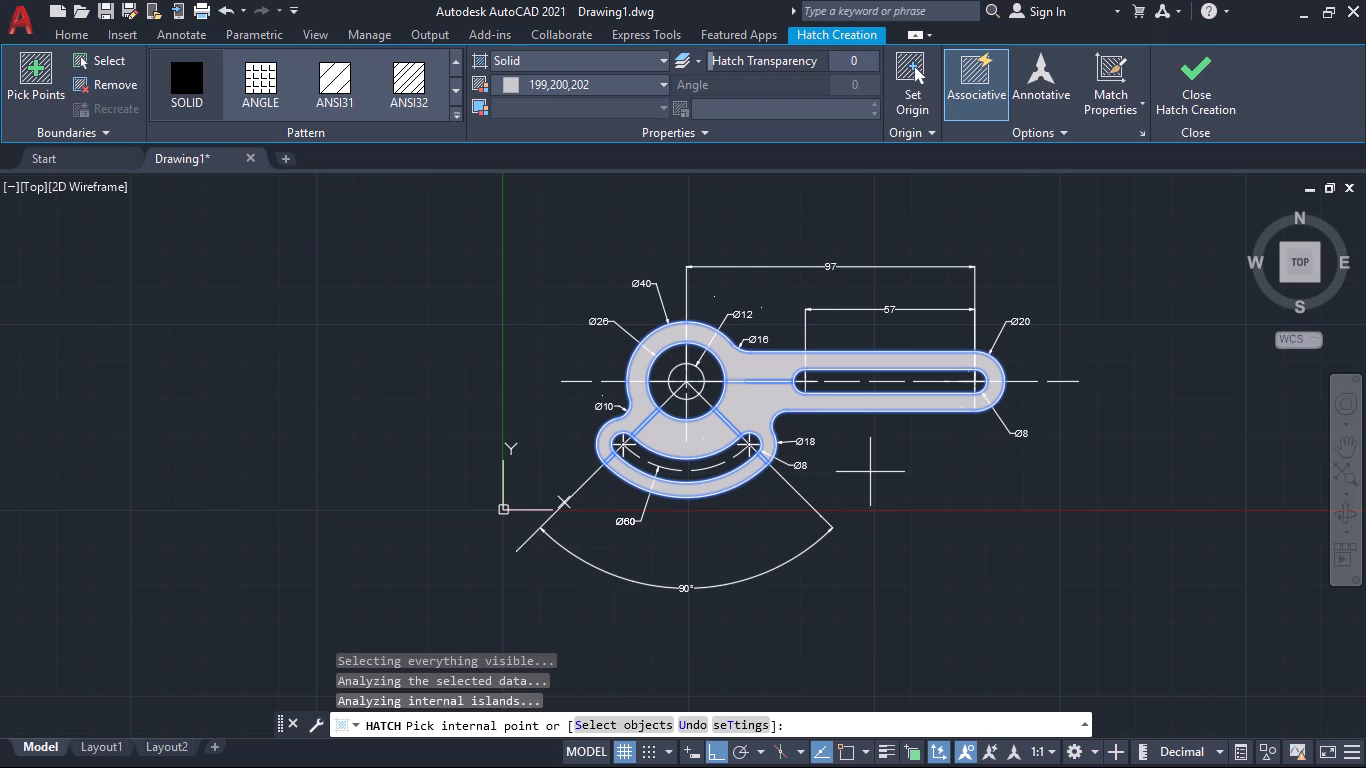
key(Return)
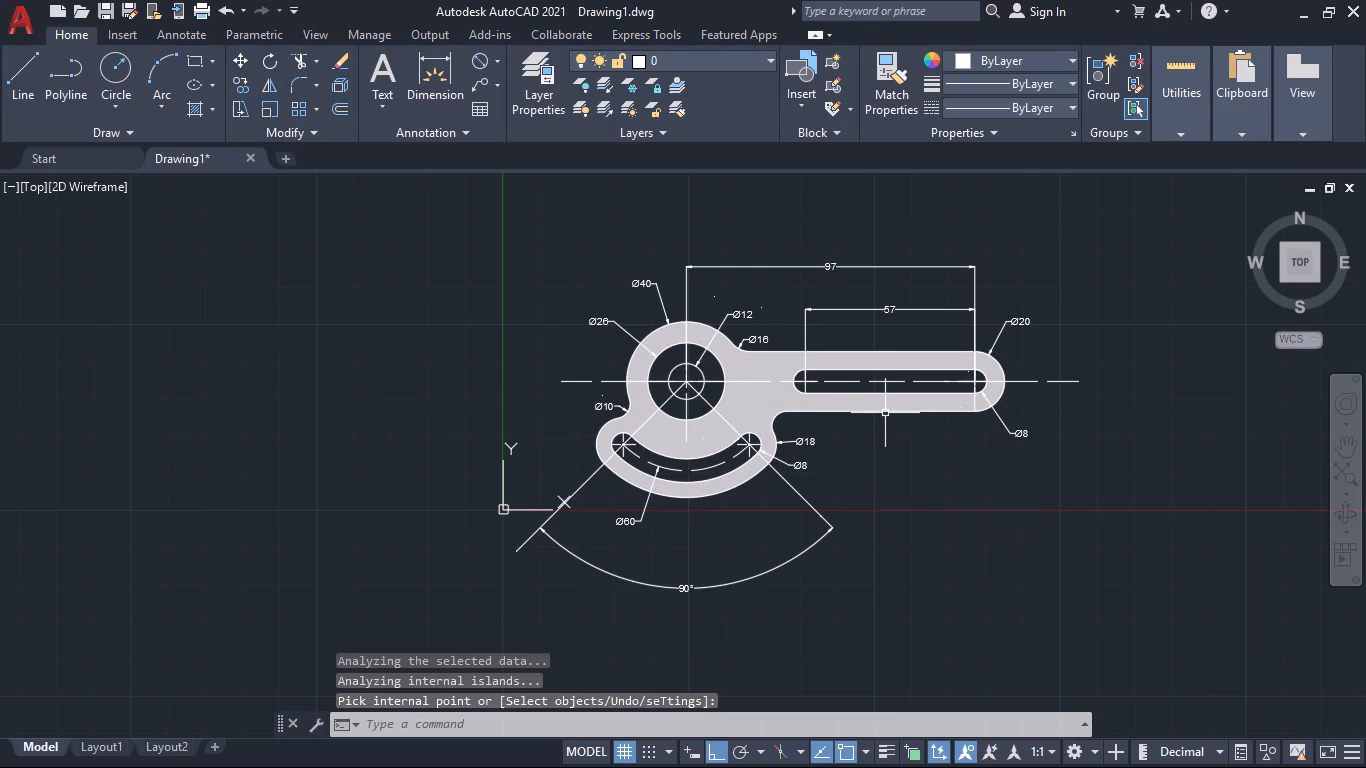
click(1128, 540)
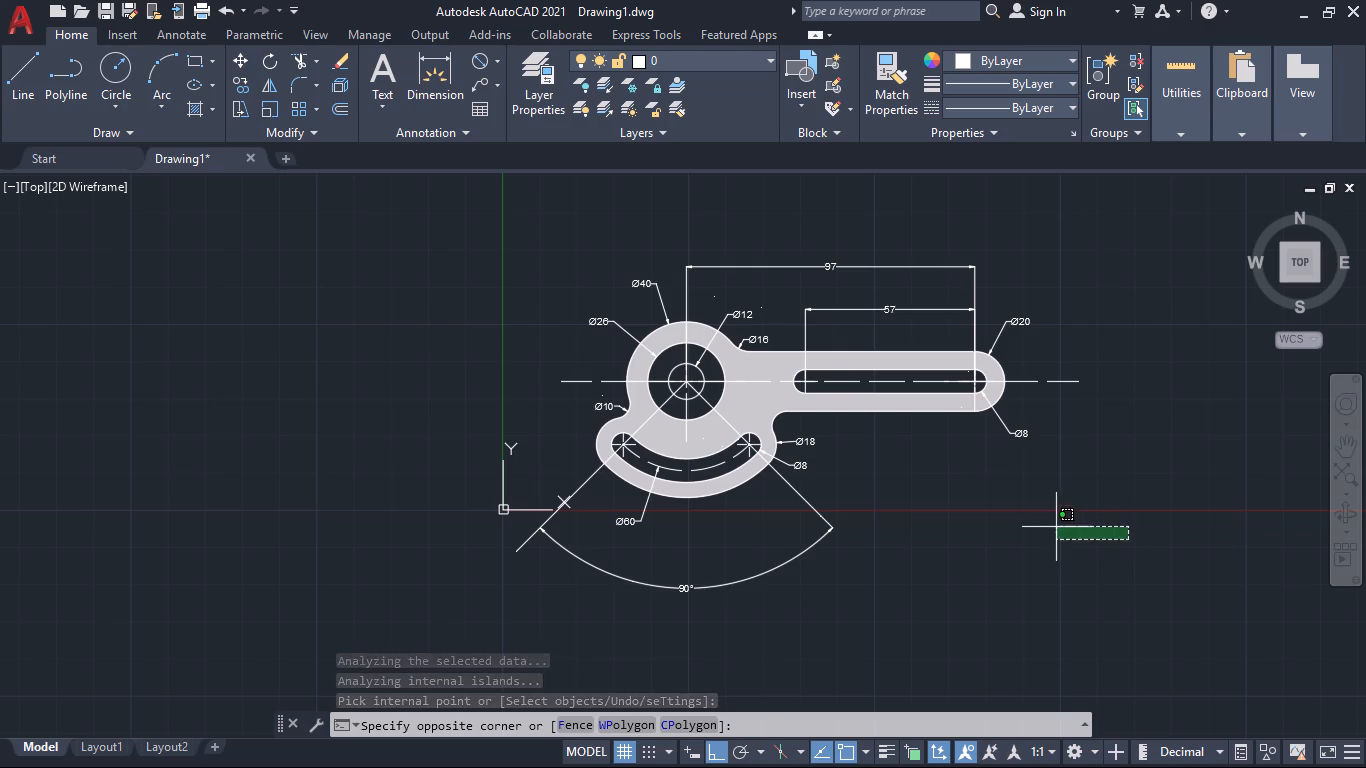
click(1056, 527)
Change the colour of the link's outer outline except the Ø16 fillet, both central circles, and the straight and curved slot outlines to Red.
click(937, 409)
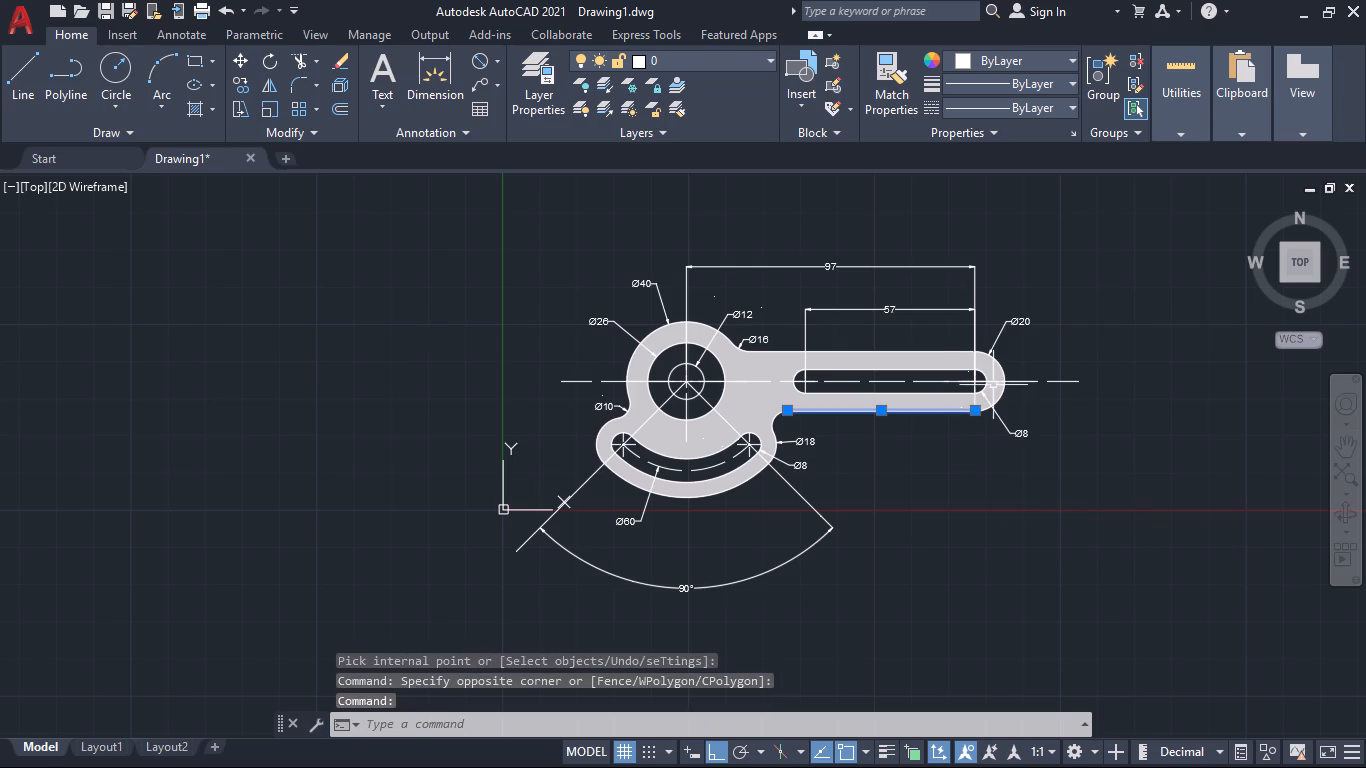
click(1003, 393)
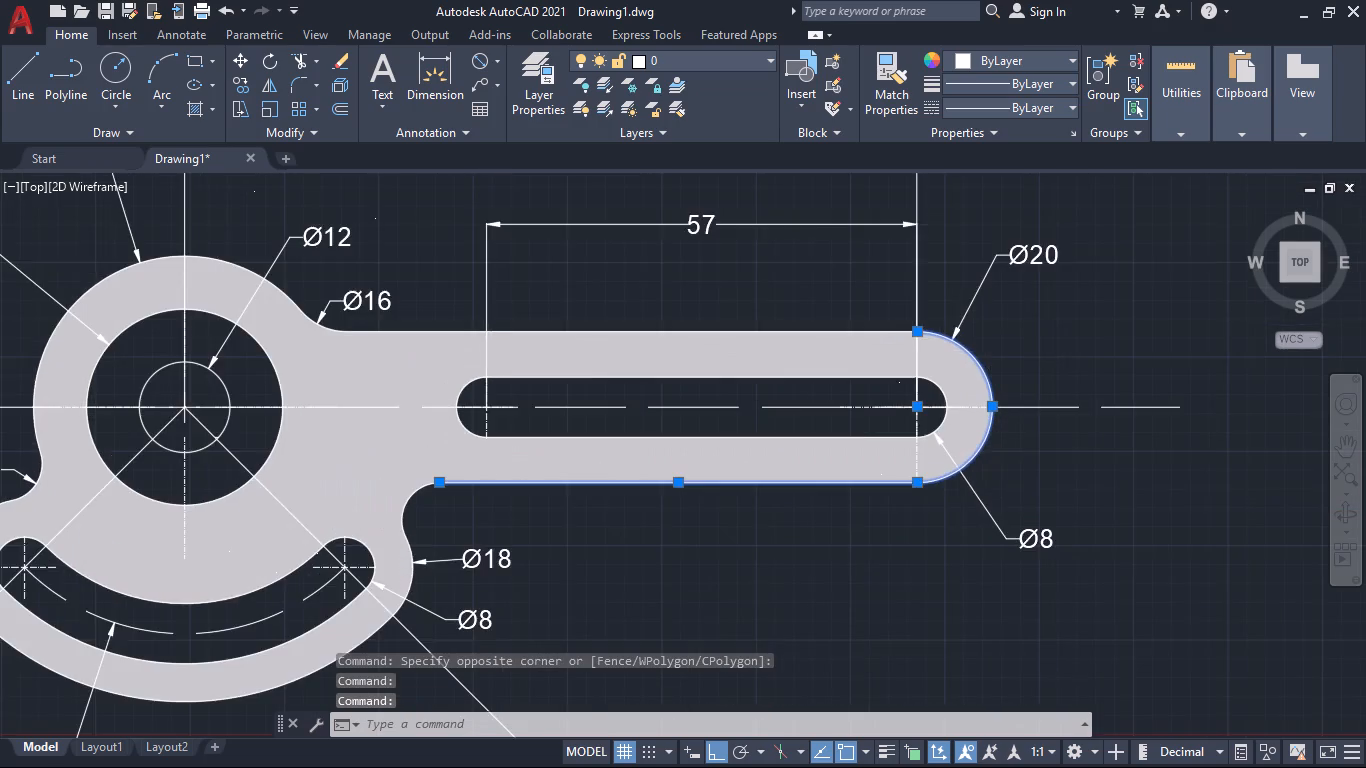
click(737, 309)
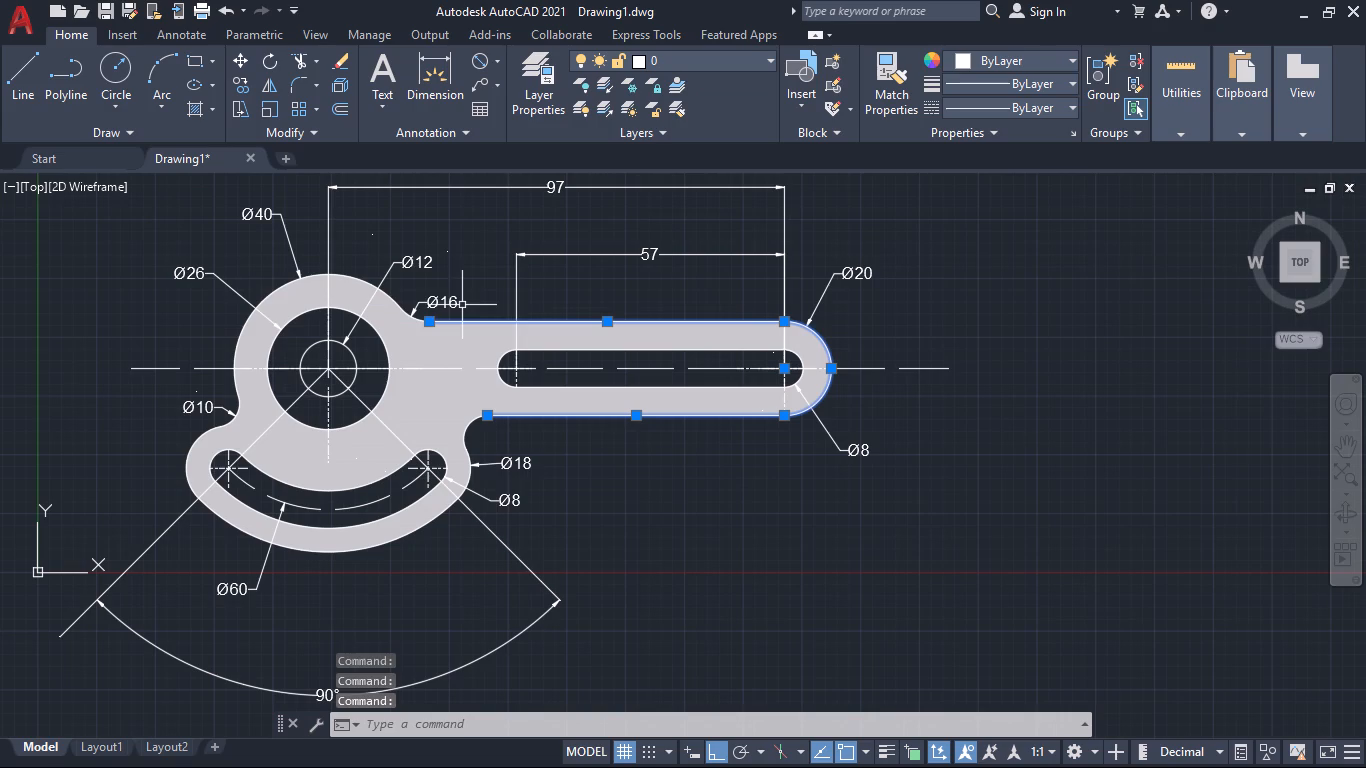
click(390, 297)
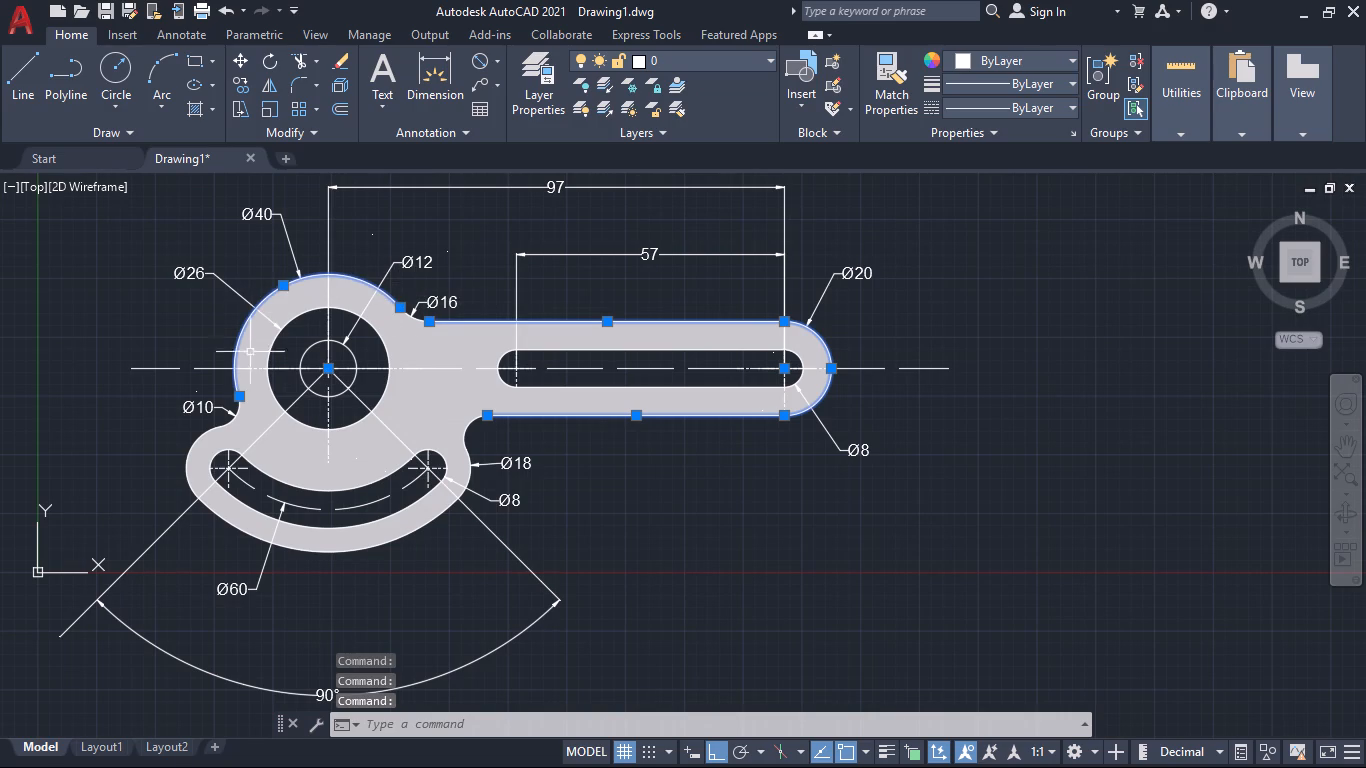
click(266, 364)
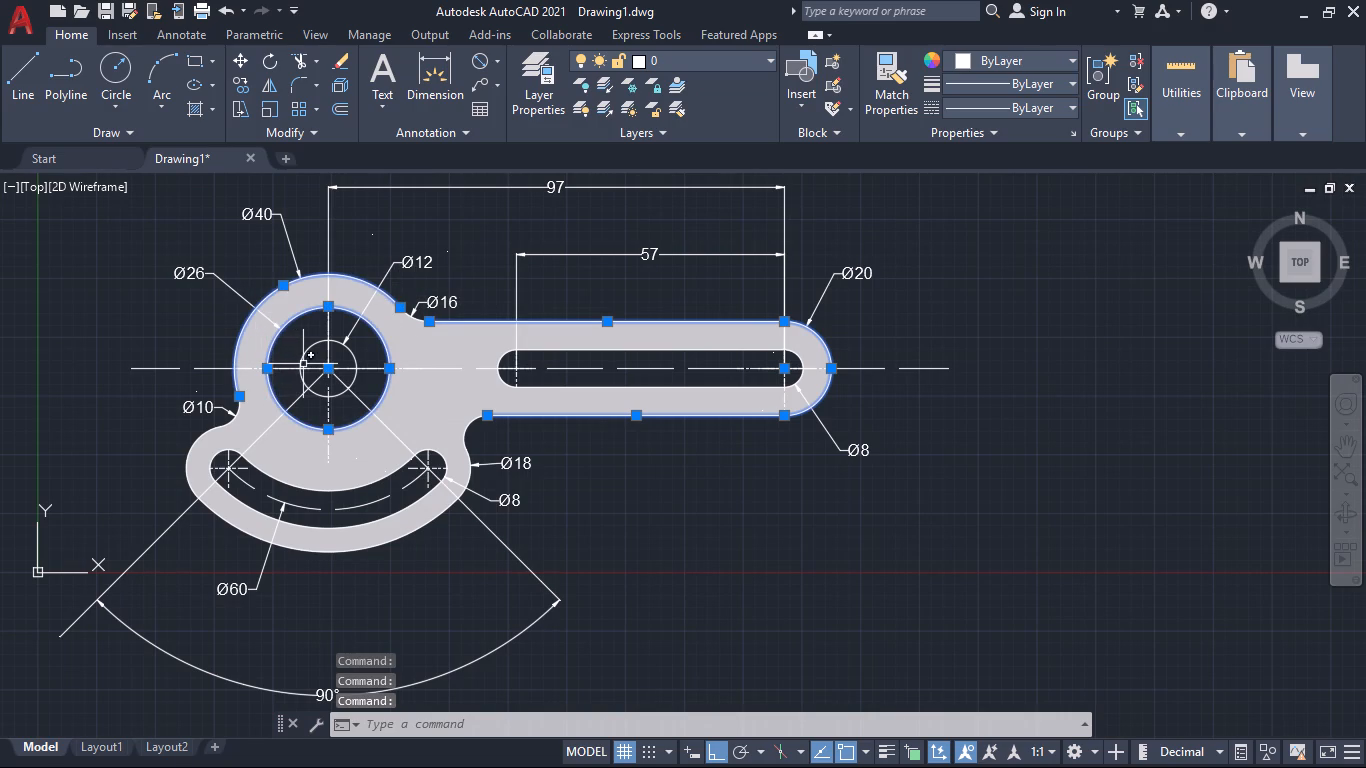
click(301, 362)
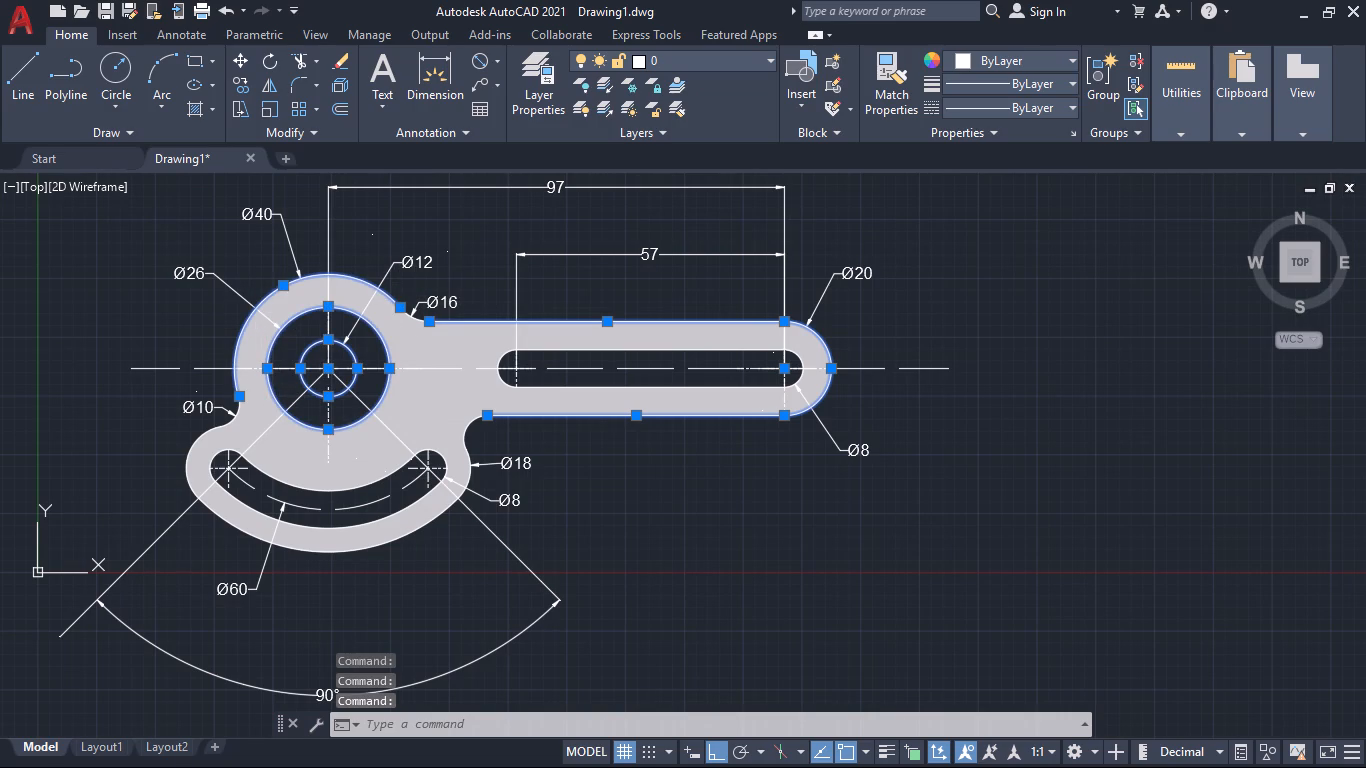
click(210, 508)
click(186, 458)
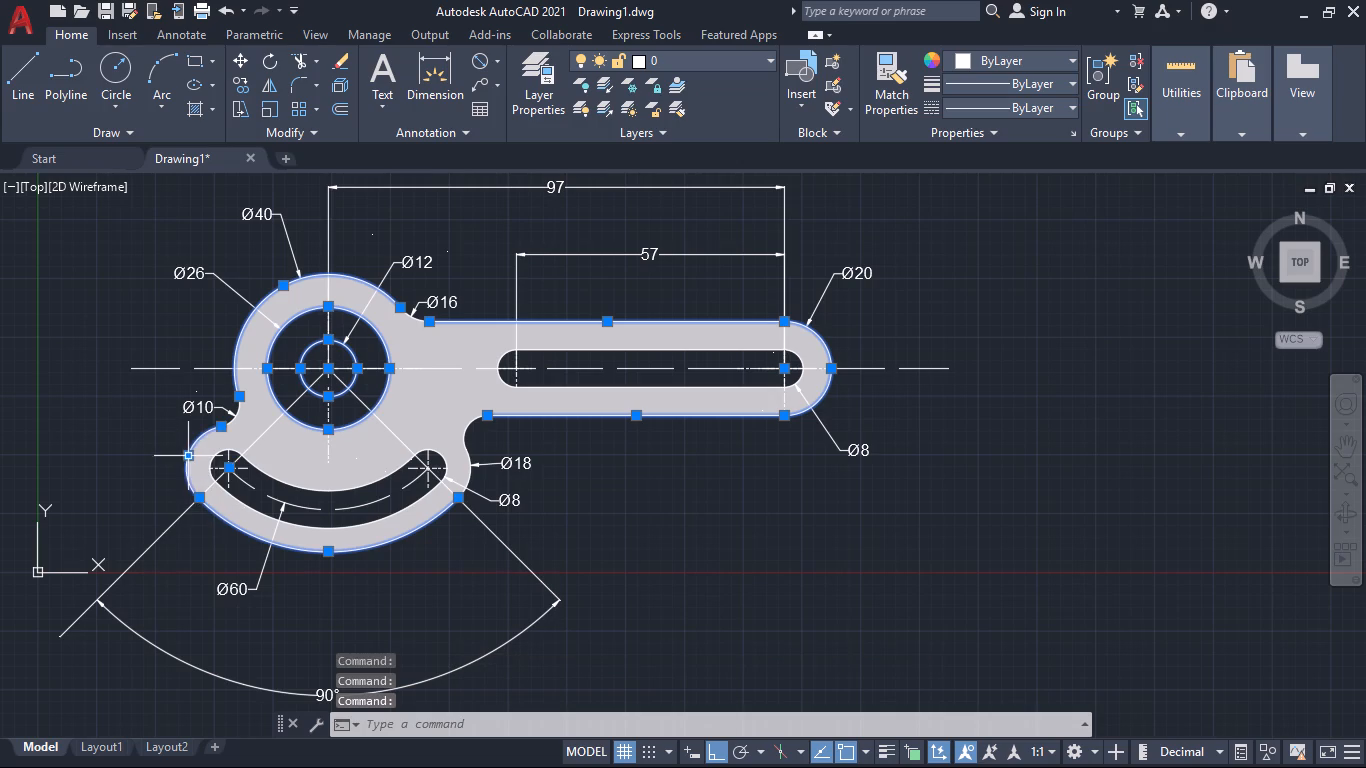
click(229, 420)
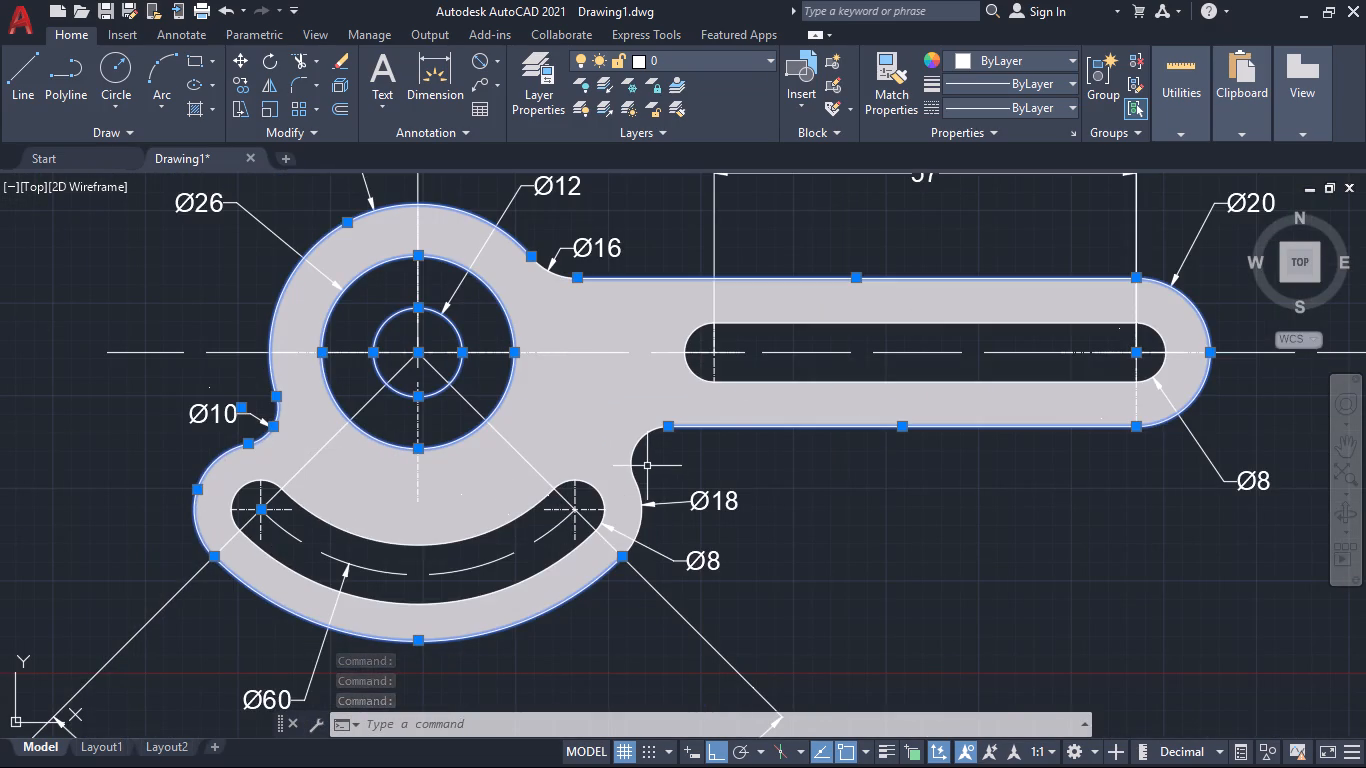
click(633, 455)
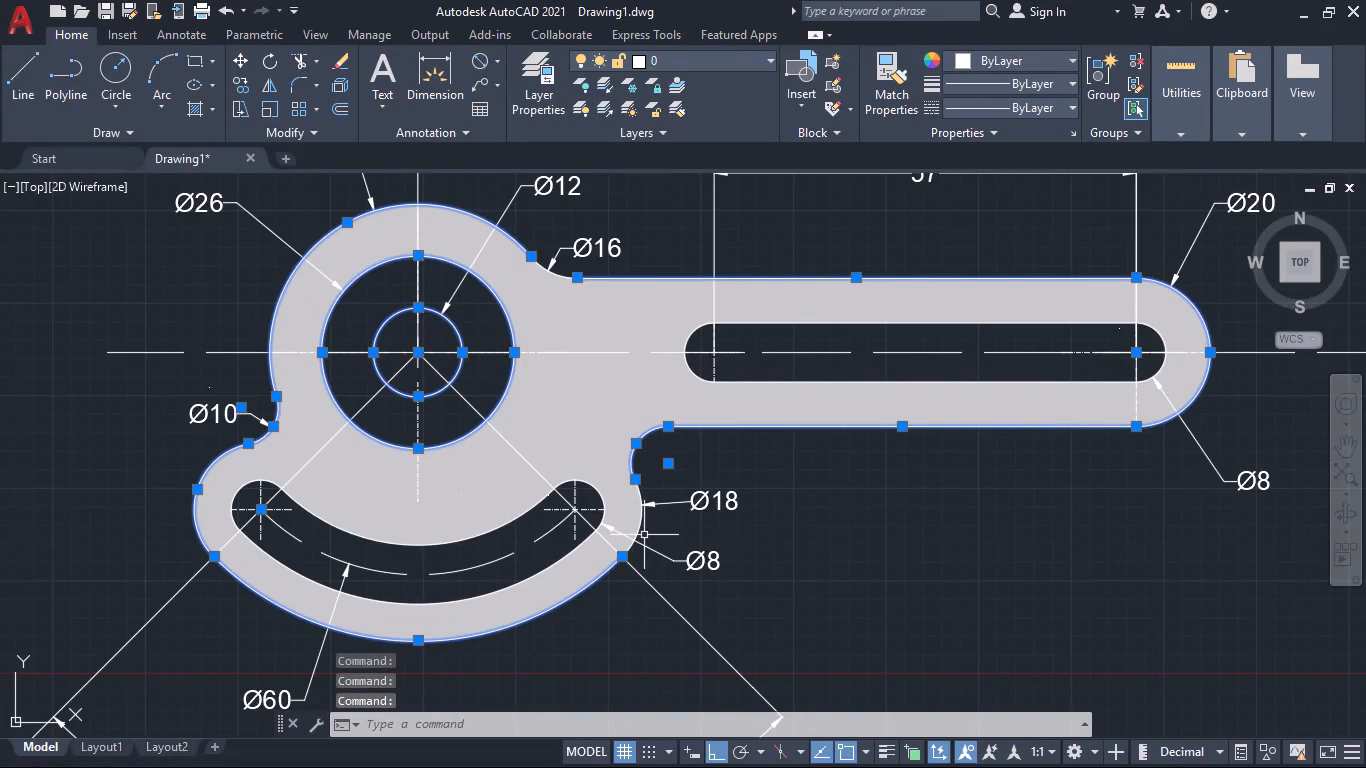
click(639, 526)
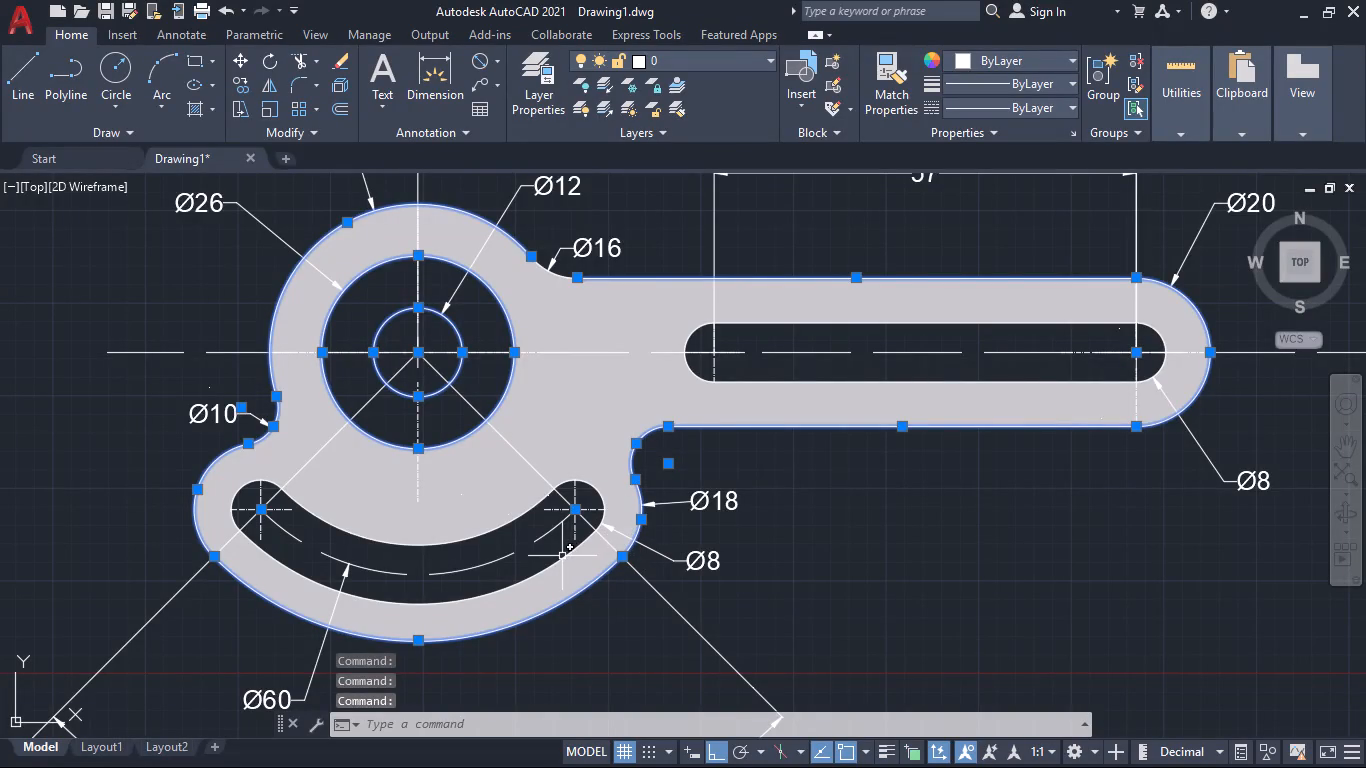
click(562, 556)
click(485, 531)
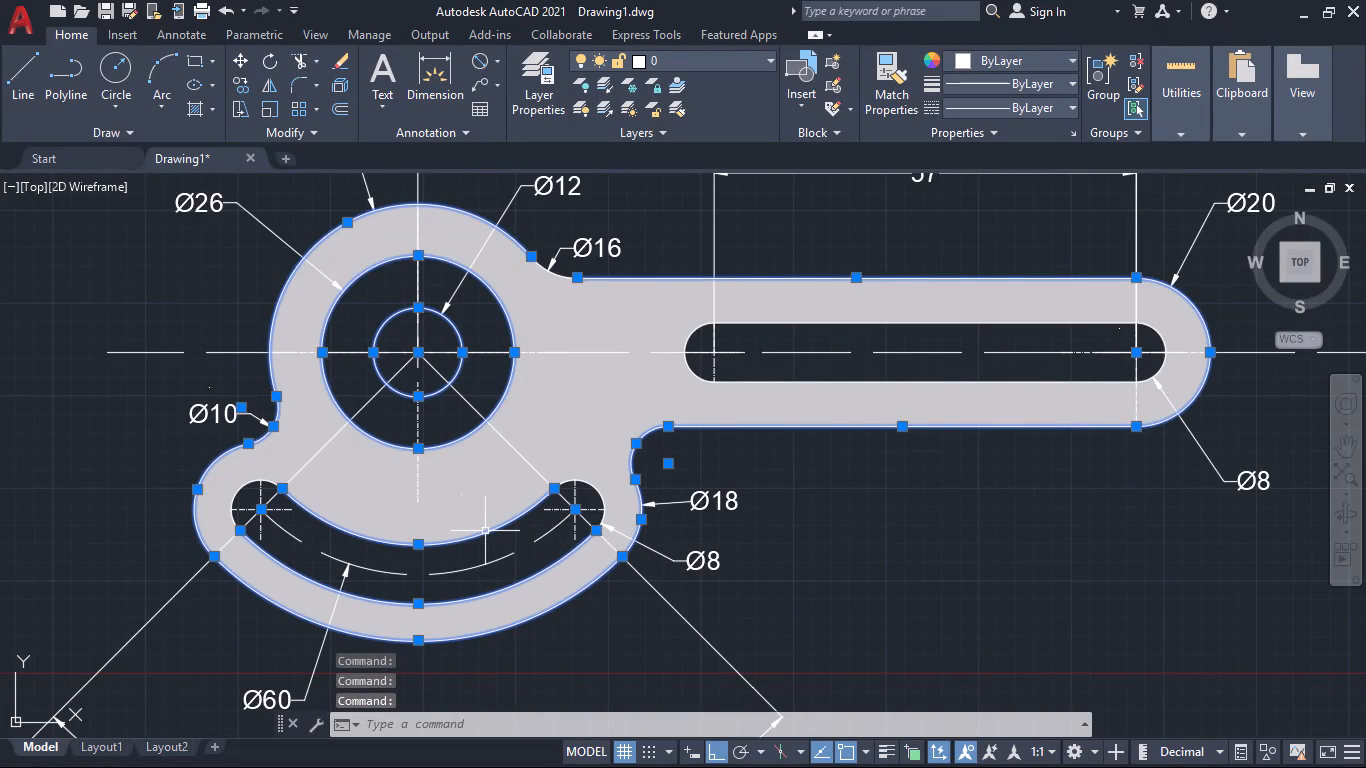
click(585, 483)
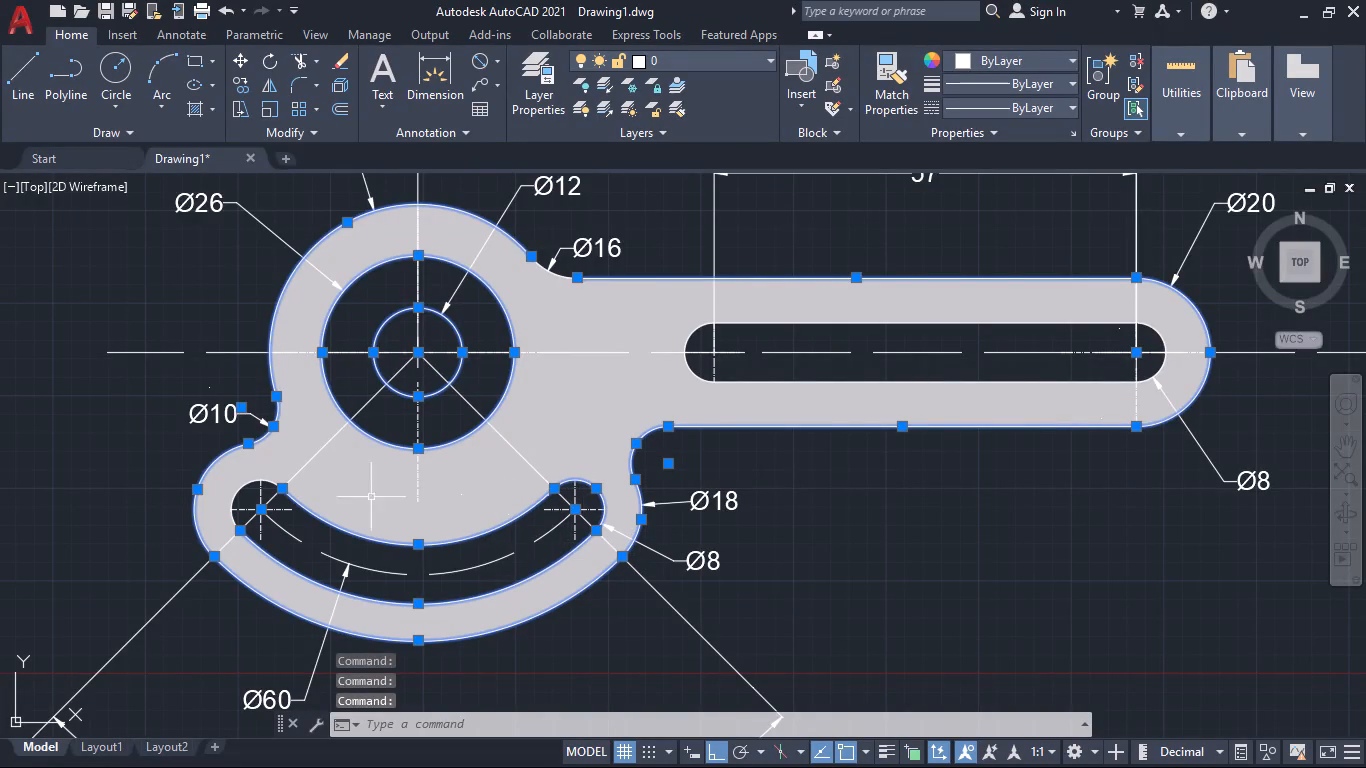
click(252, 485)
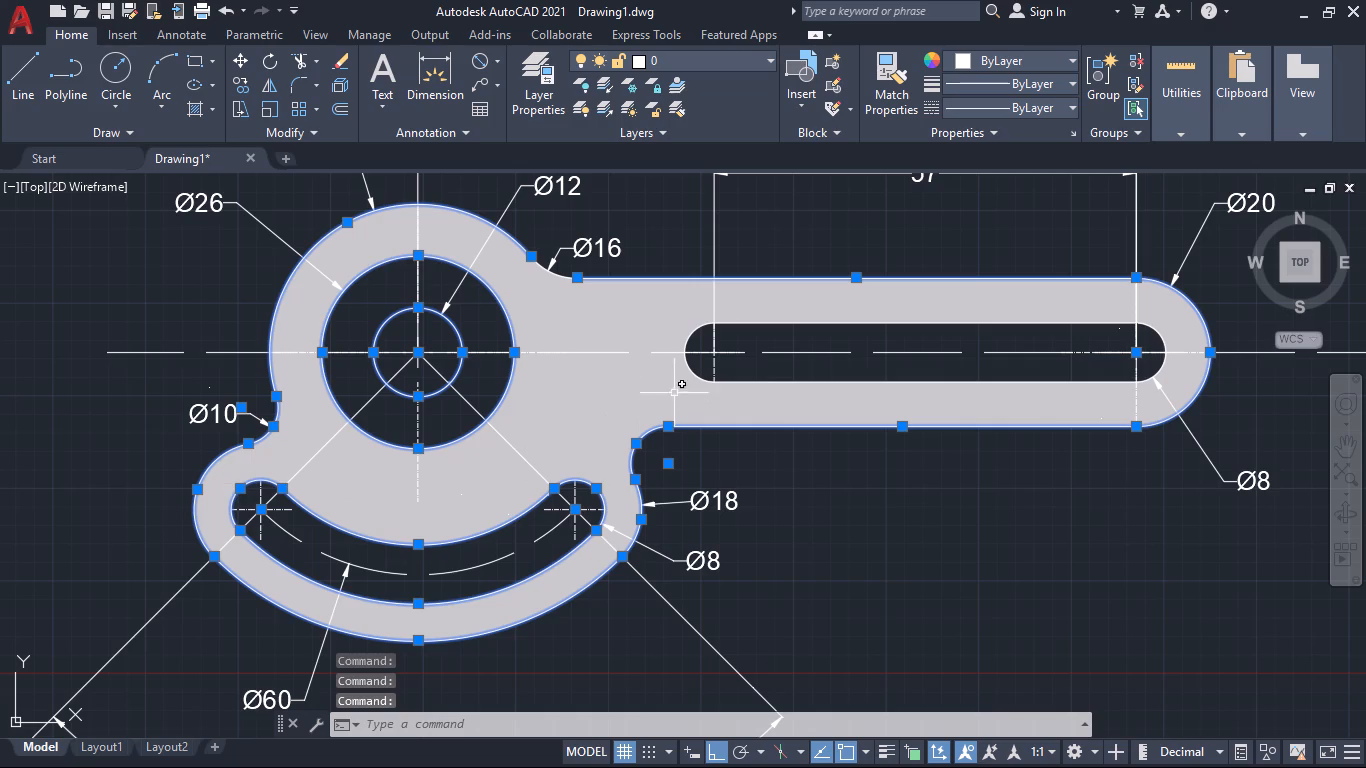
click(690, 370)
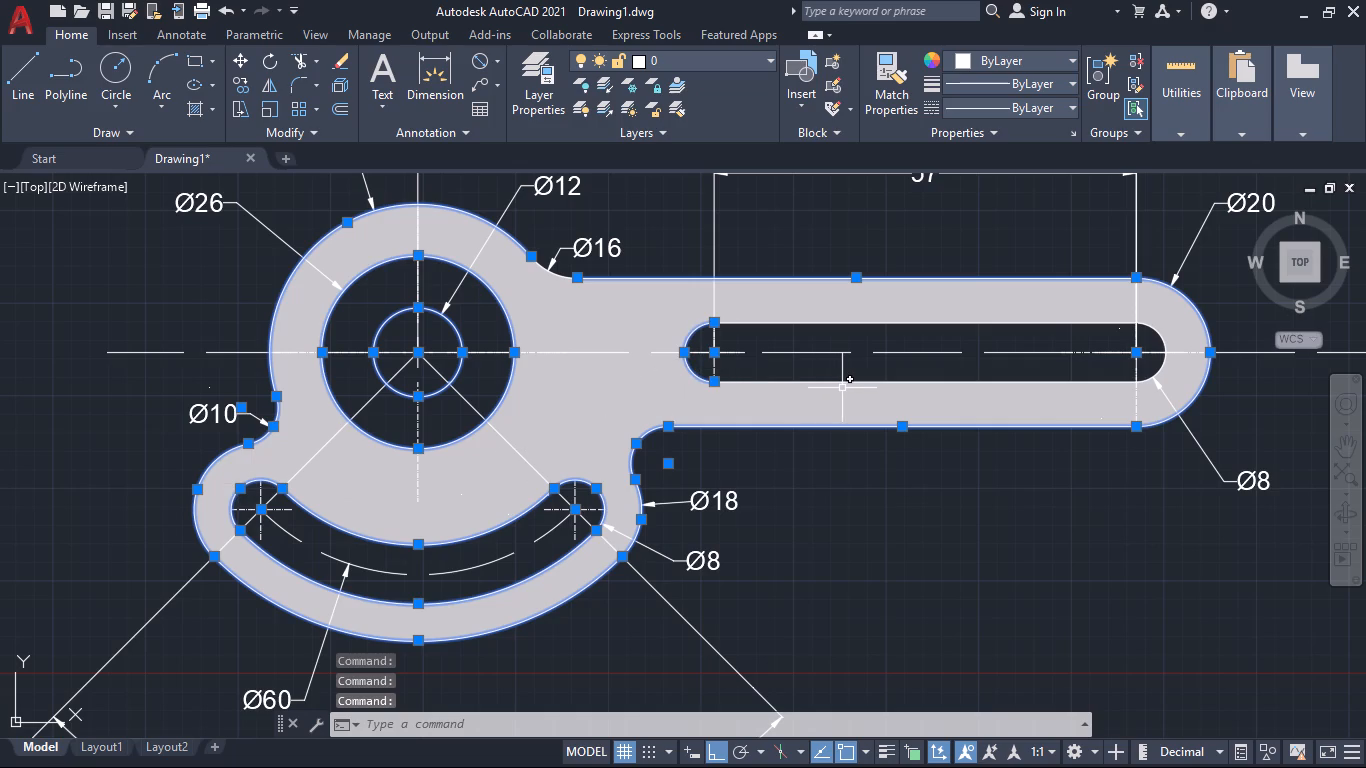
click(843, 382)
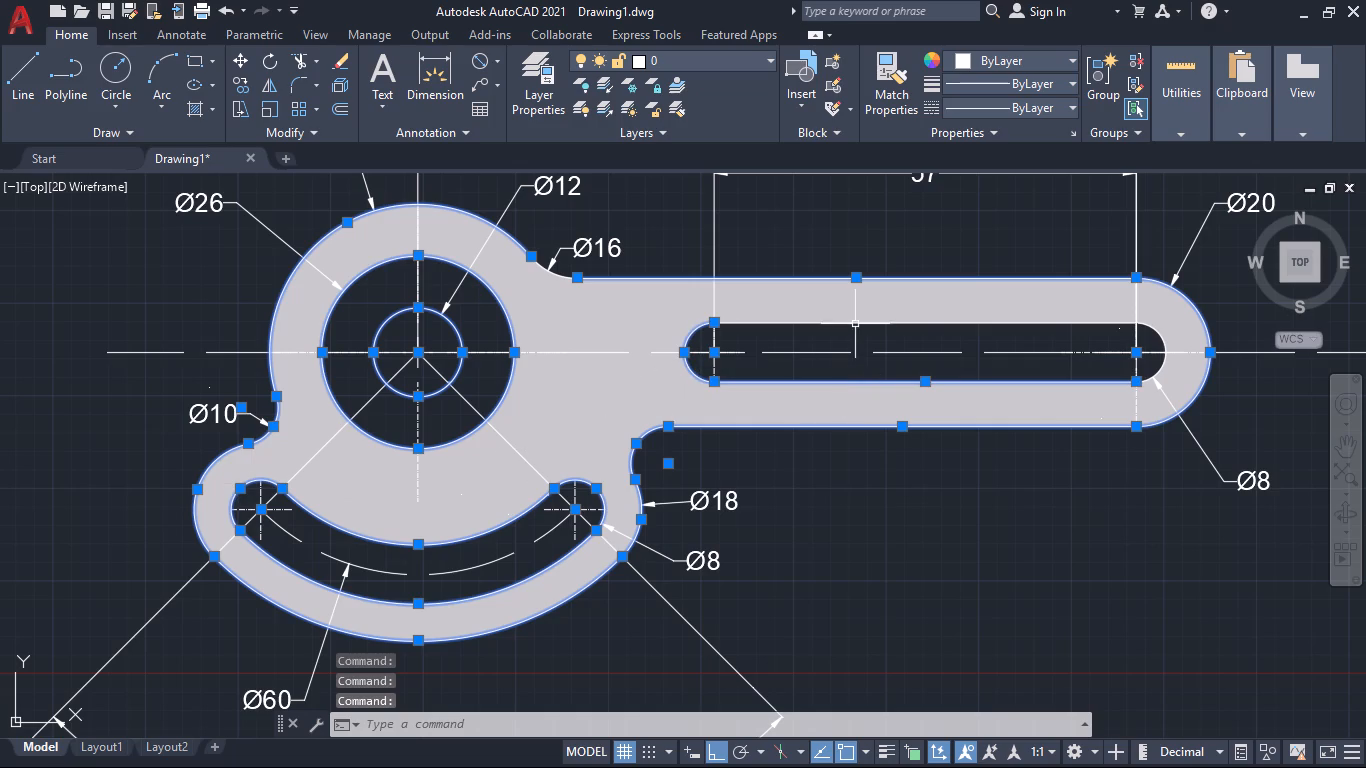
click(855, 324)
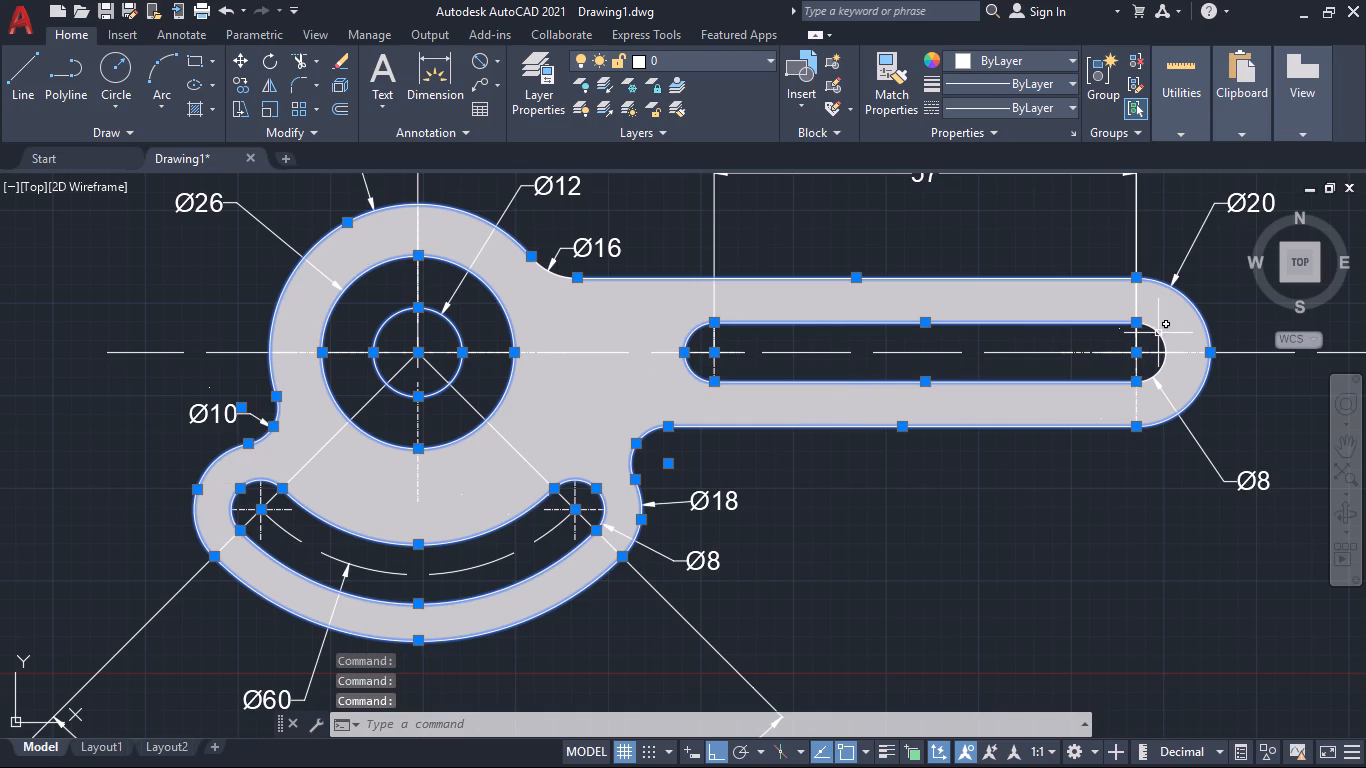
click(1158, 333)
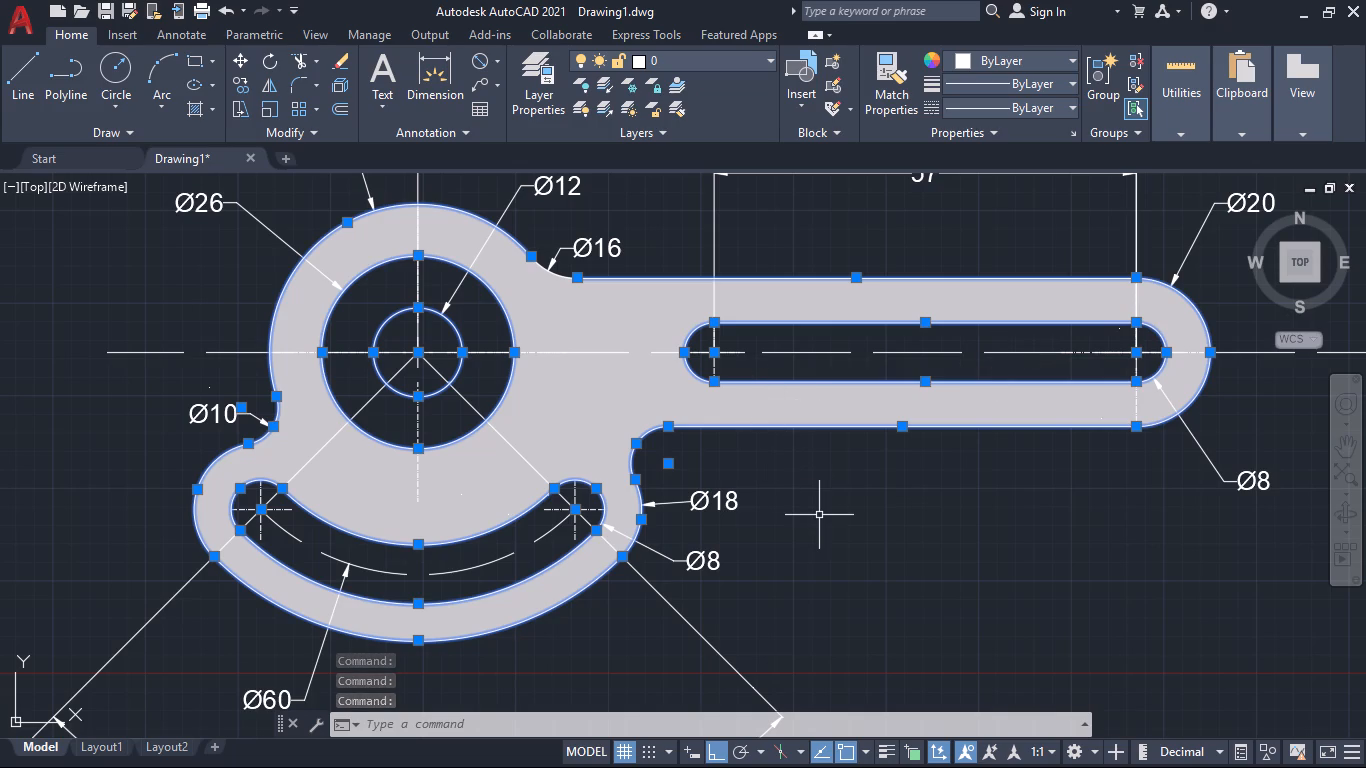
key(ctrl+1)
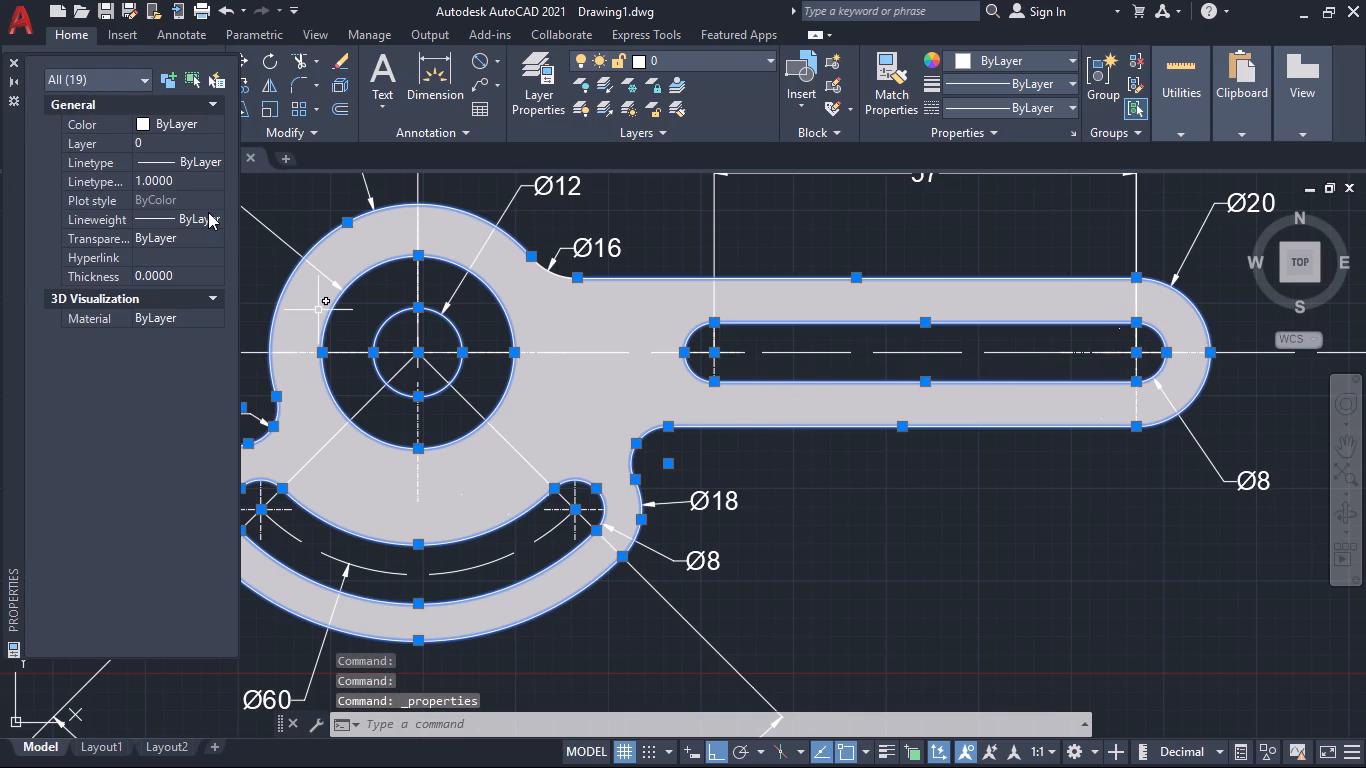
click(127, 76)
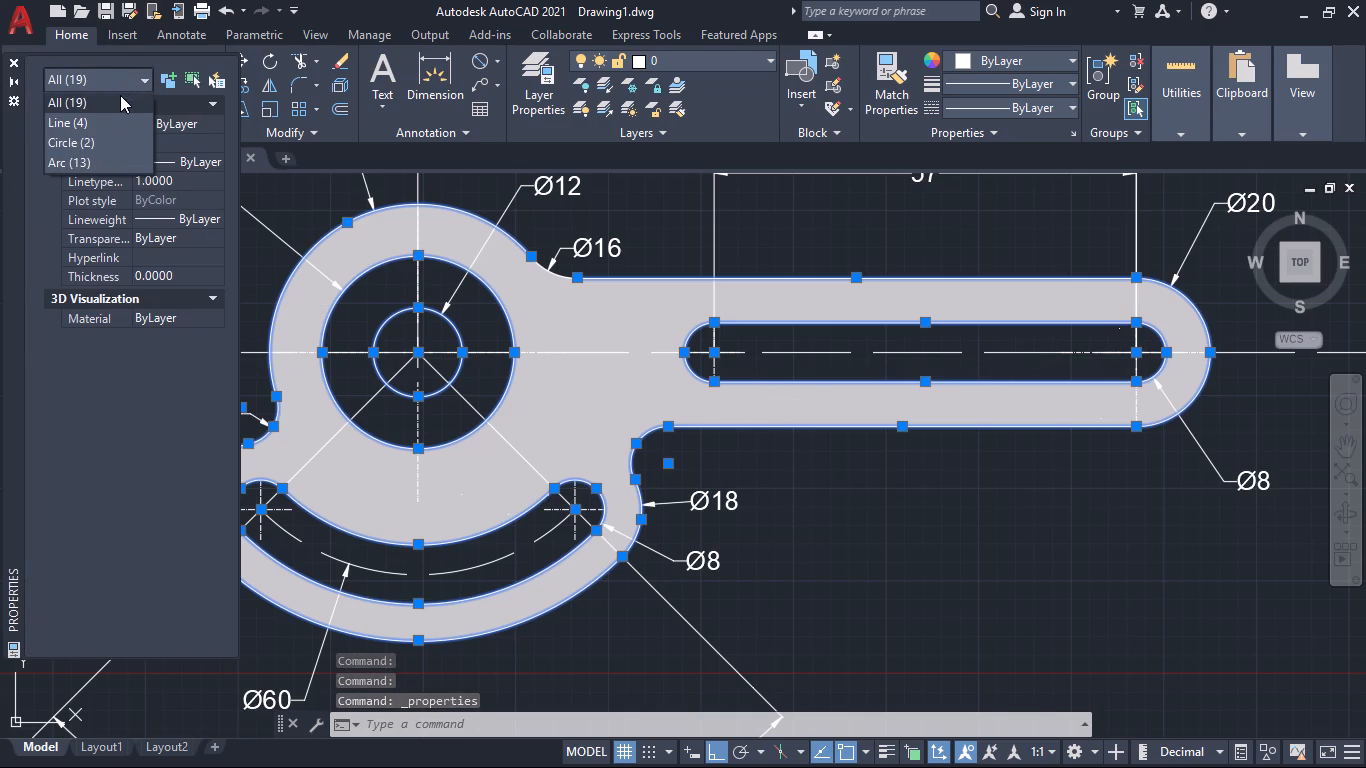
click(134, 79)
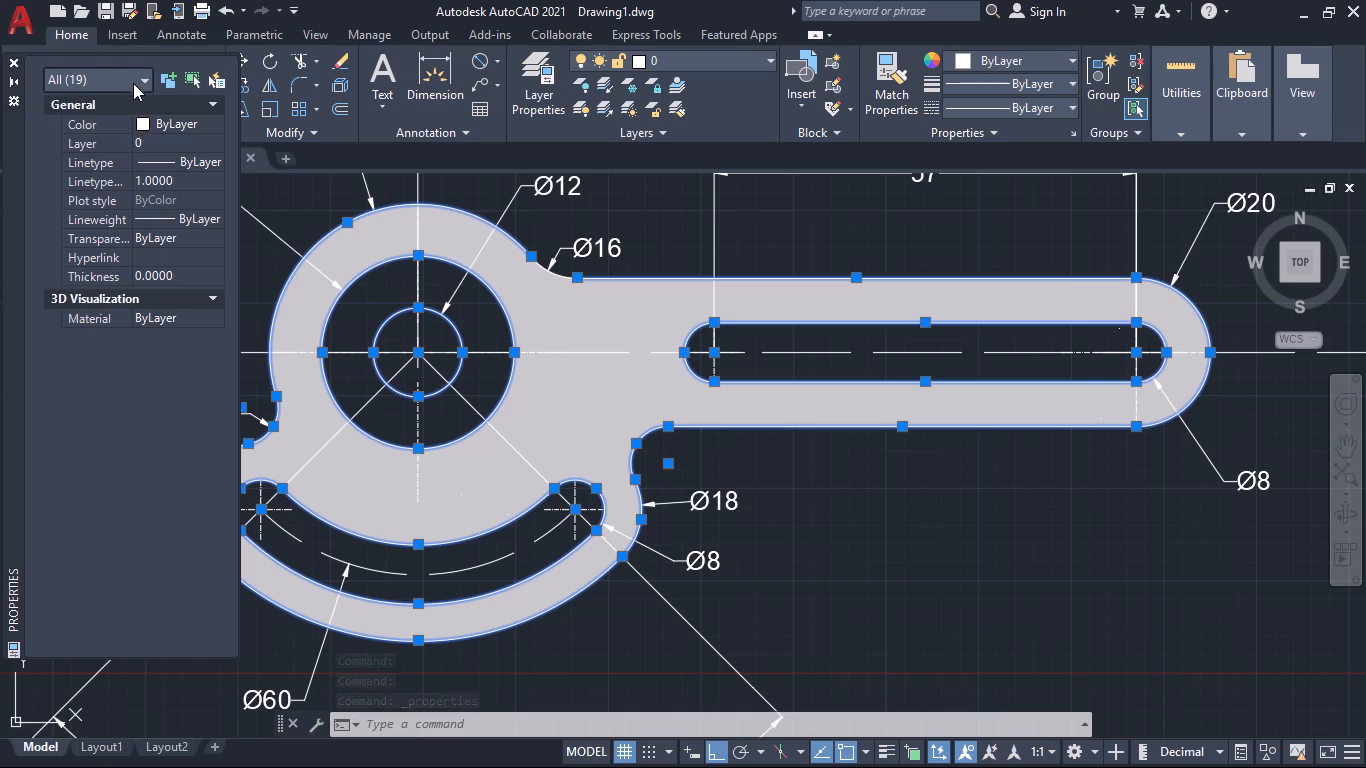
click(195, 125)
click(211, 125)
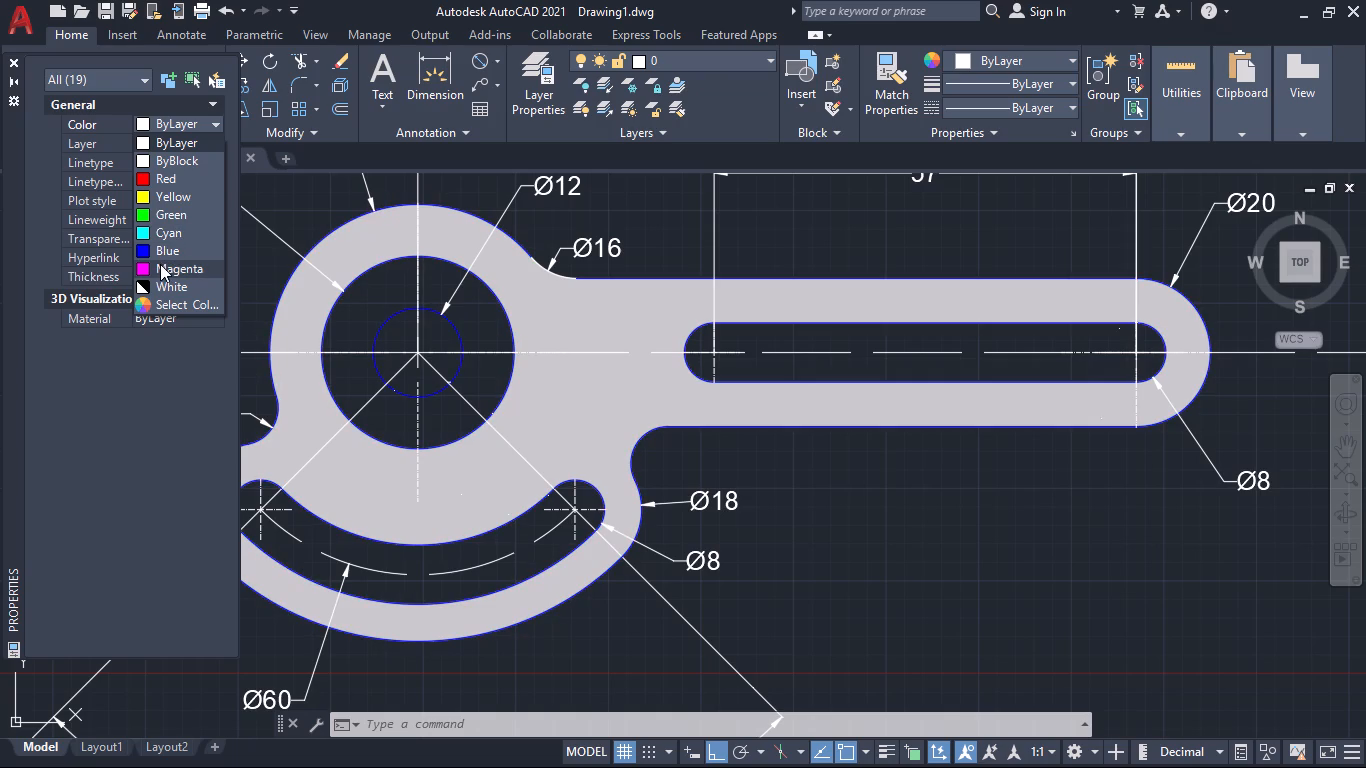
click(168, 178)
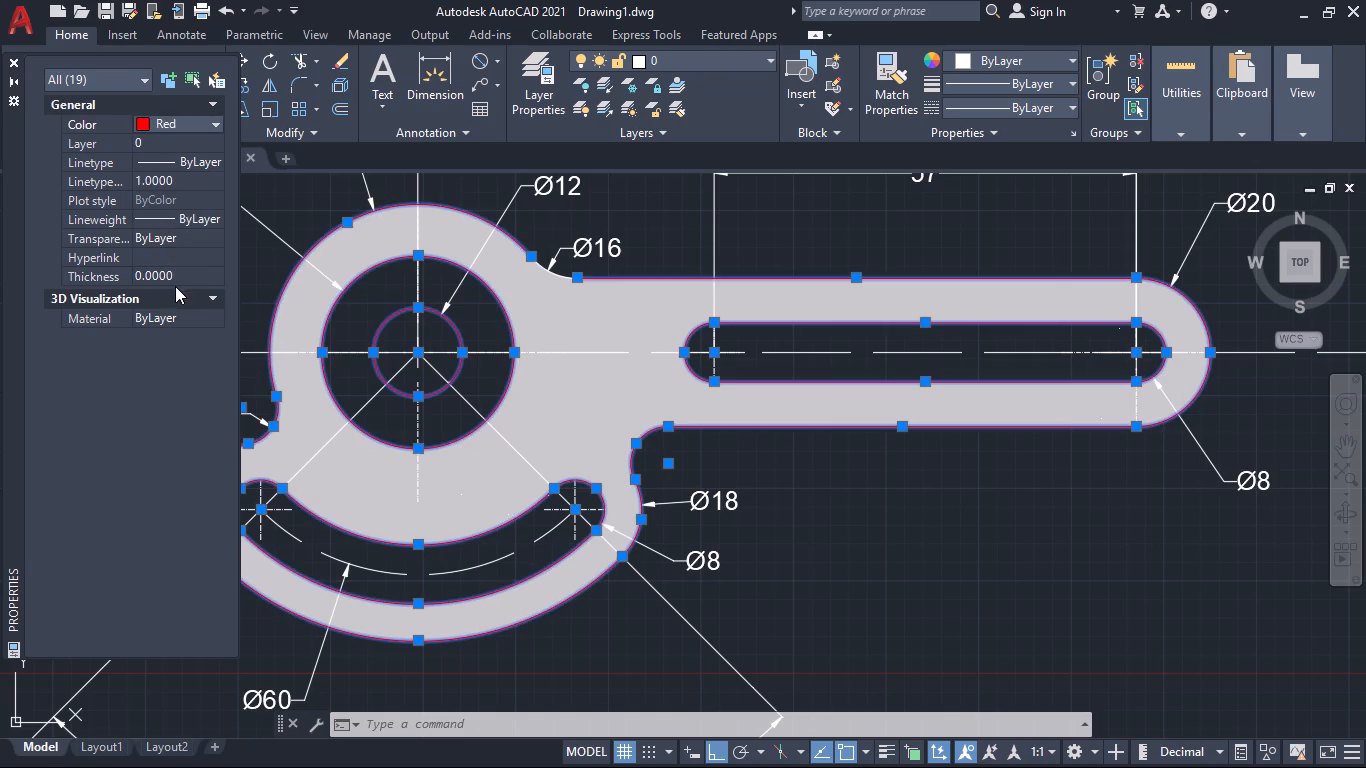
click(10, 59)
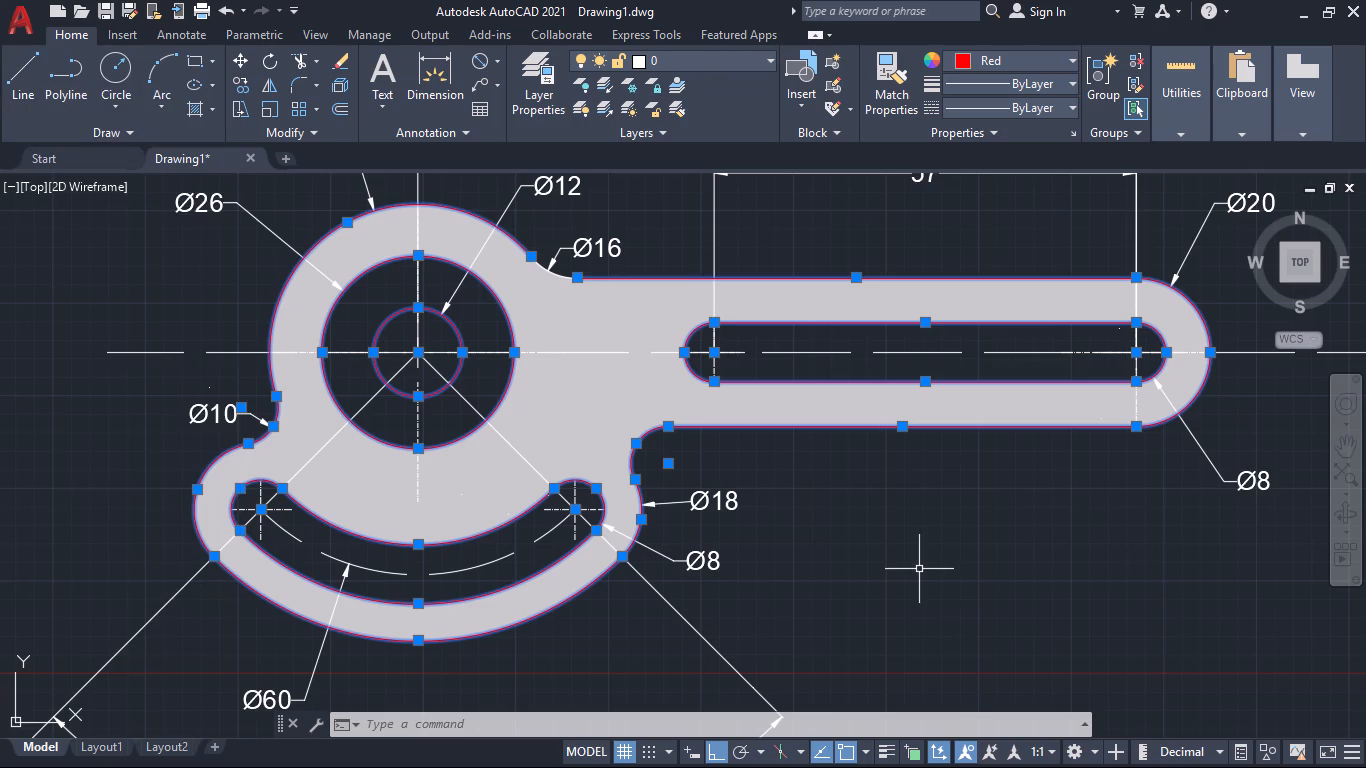
key(Escape)
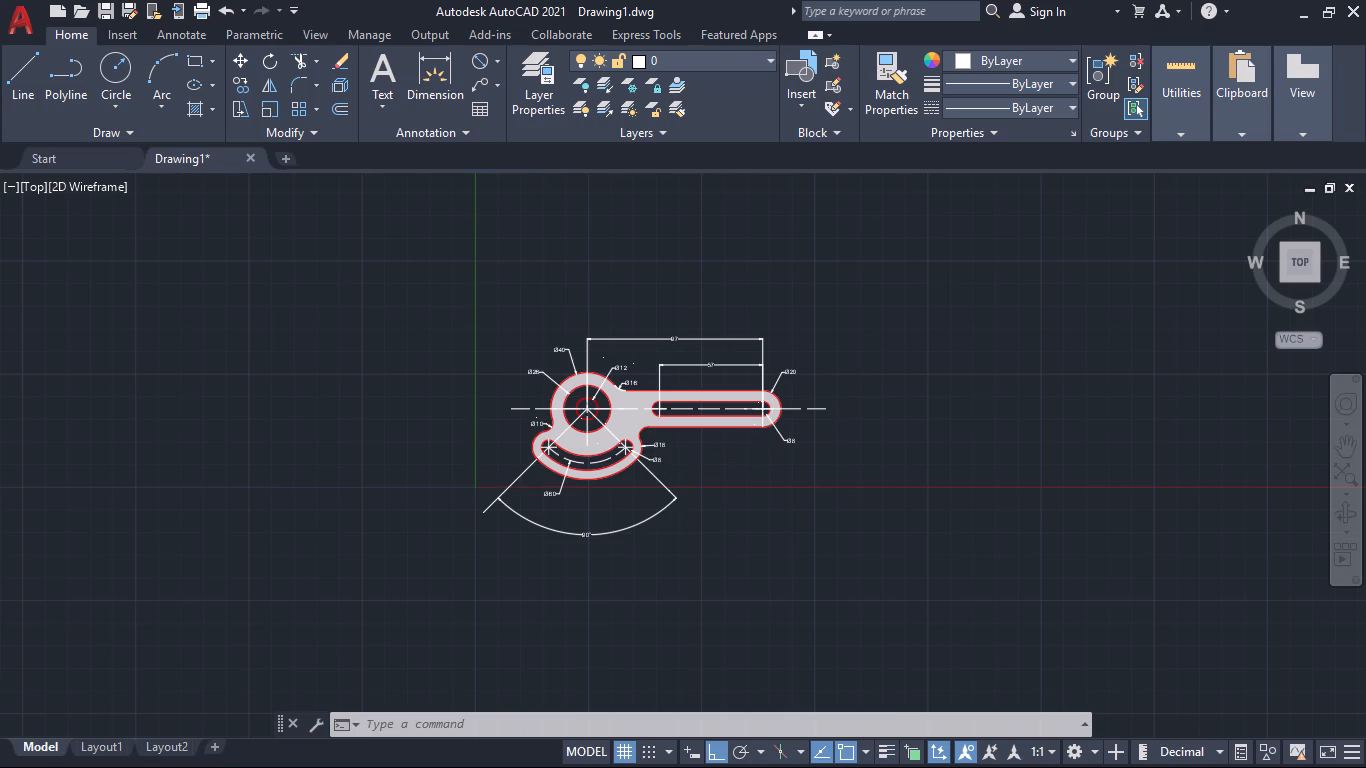
Save the drawing in the Documents folder under the file name M_Link.
key(ctrl+s)
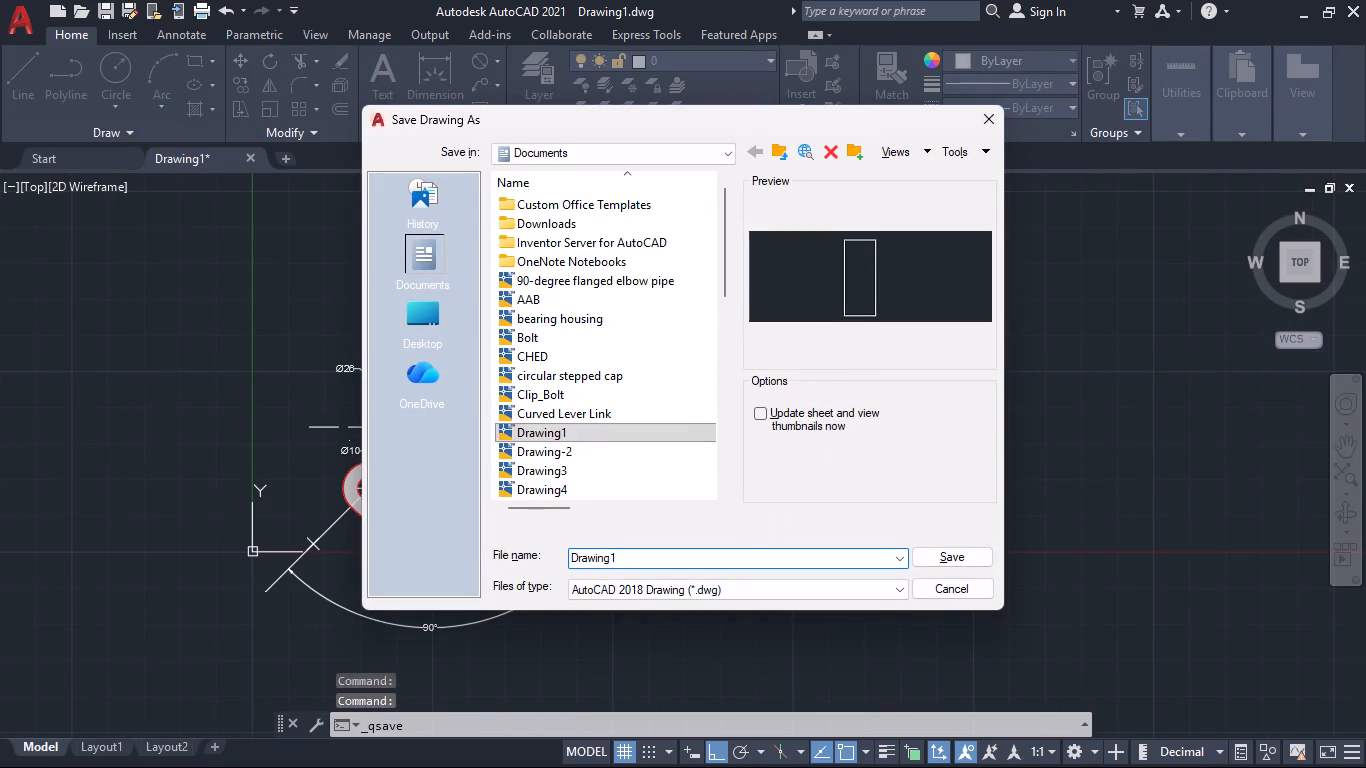
double_click(703, 555)
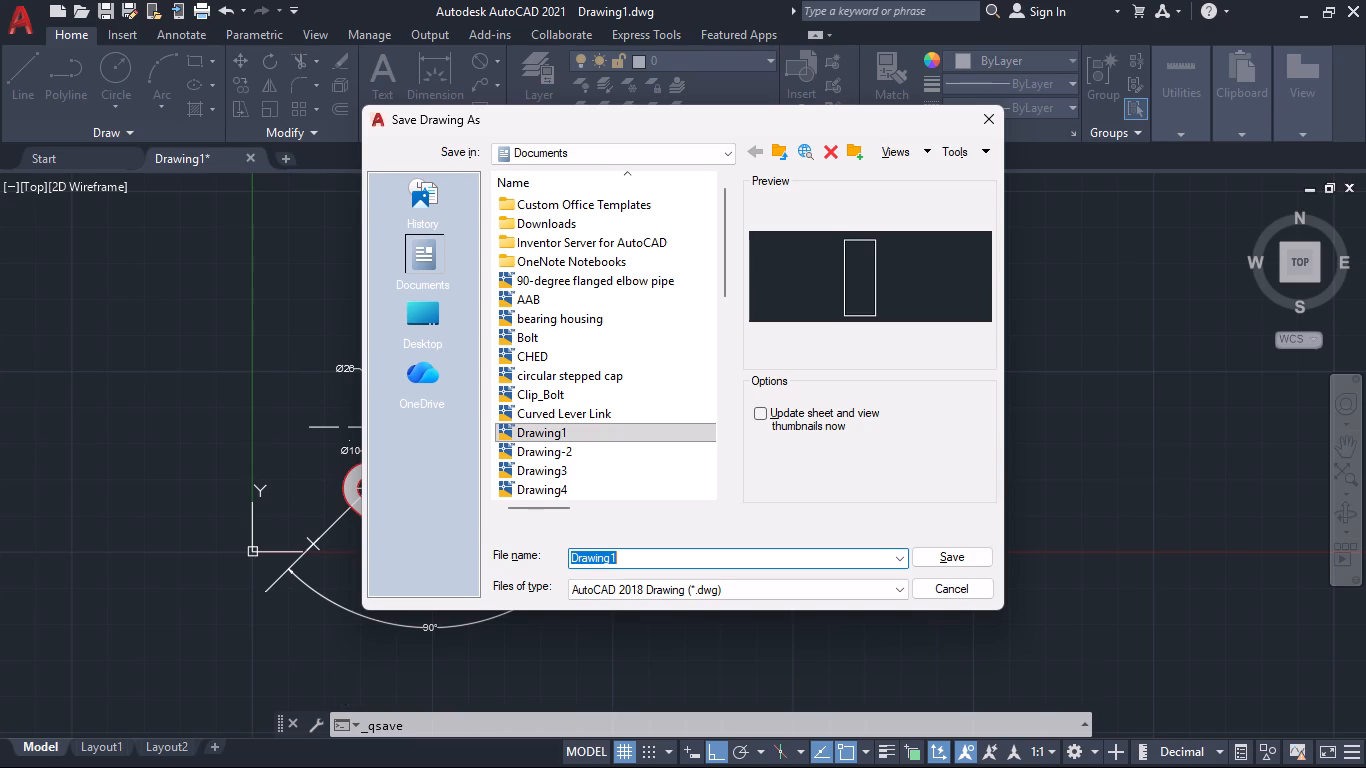
text(Link)
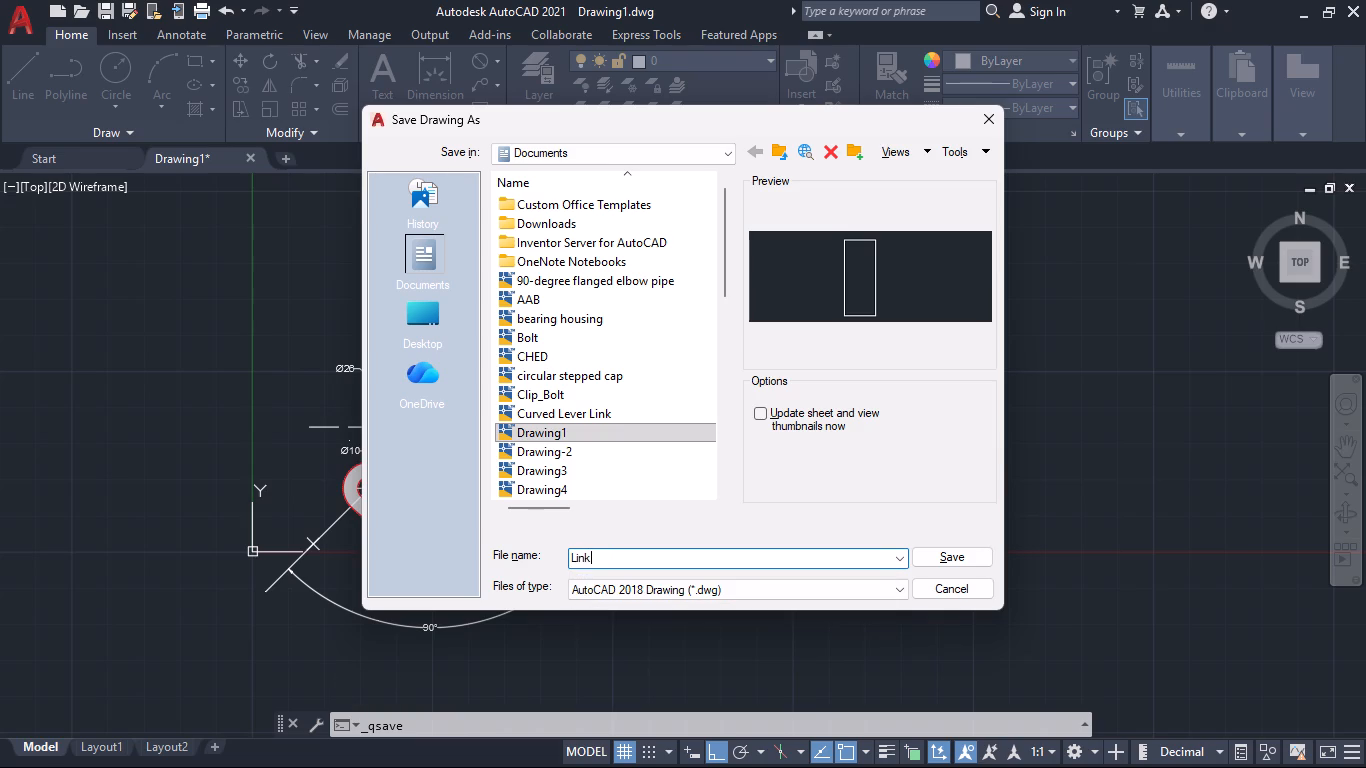
key(BackSpace)
key(BackSpace)
key(BackSpace)
key(BackSpace)
key(shift+m)
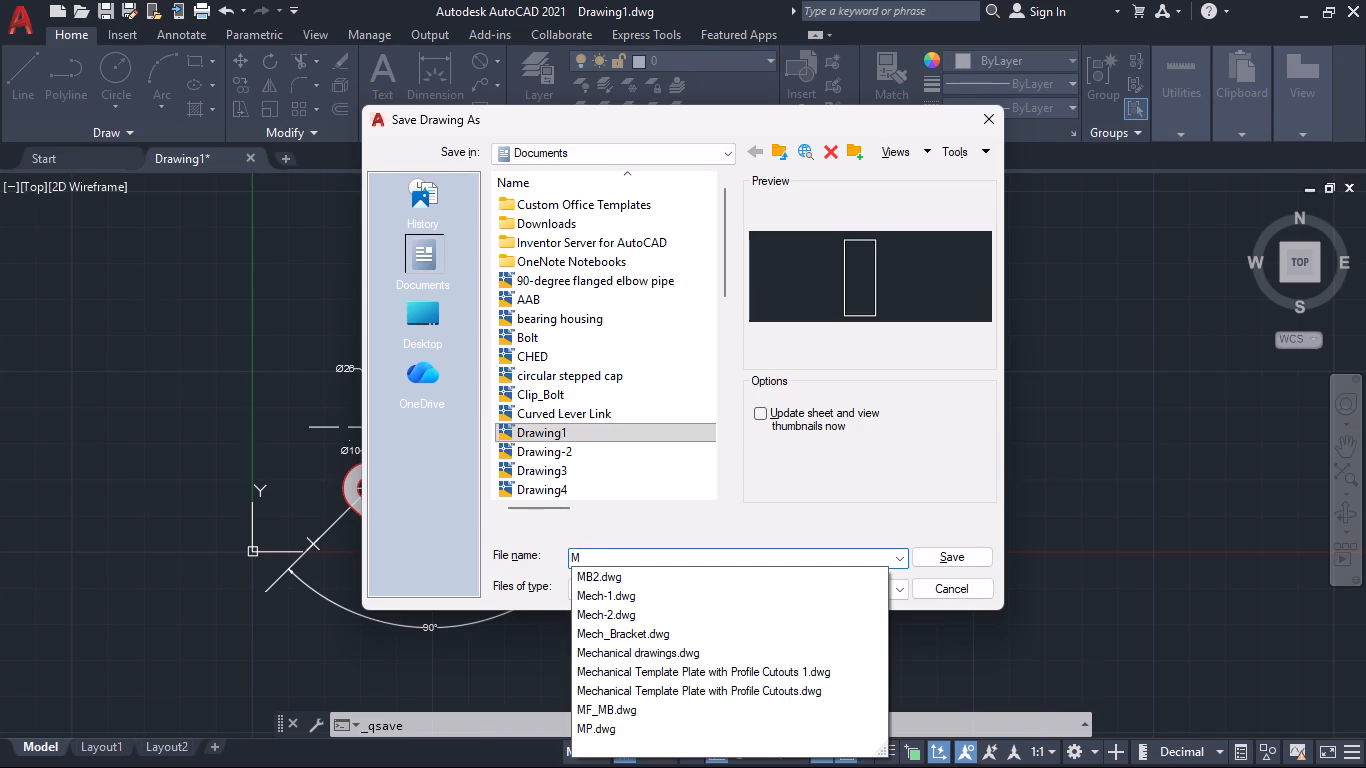
key(shift+underscore)
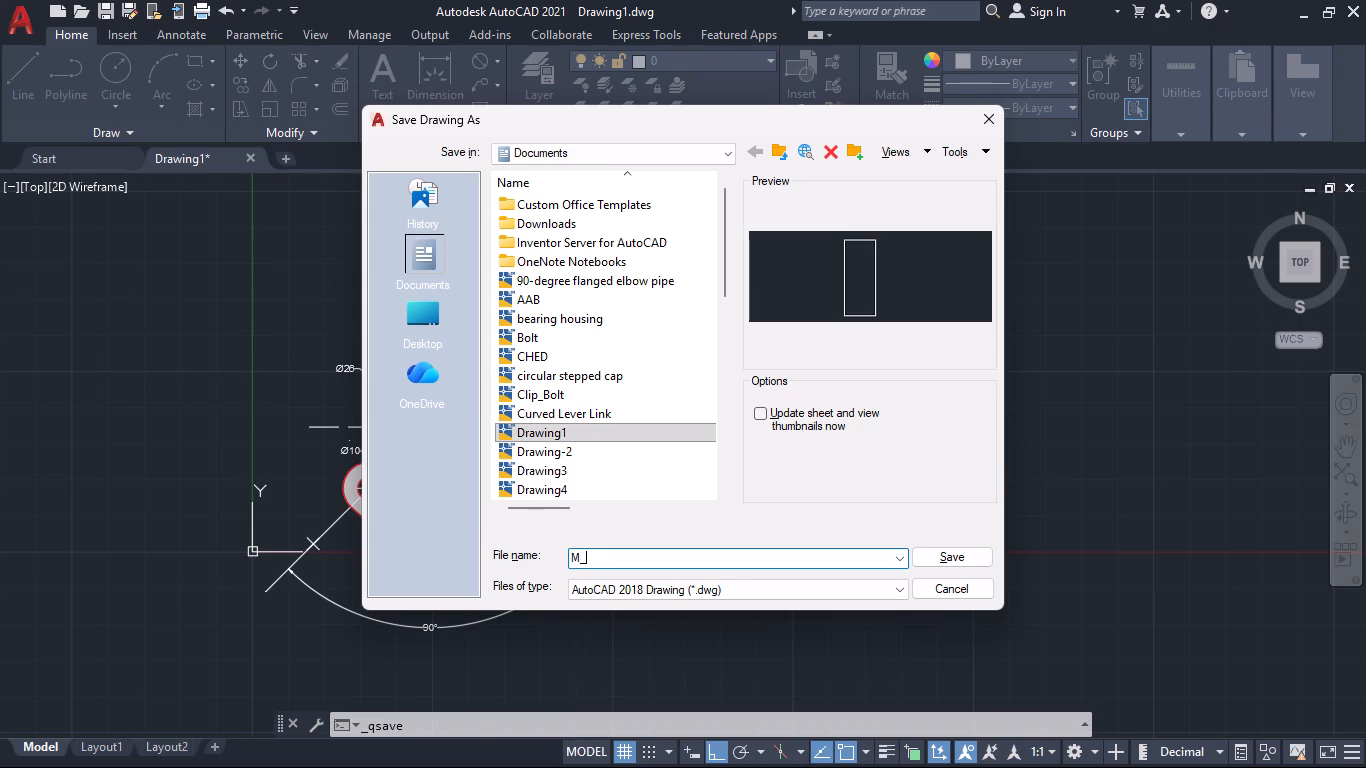
text(Link)
click(961, 552)
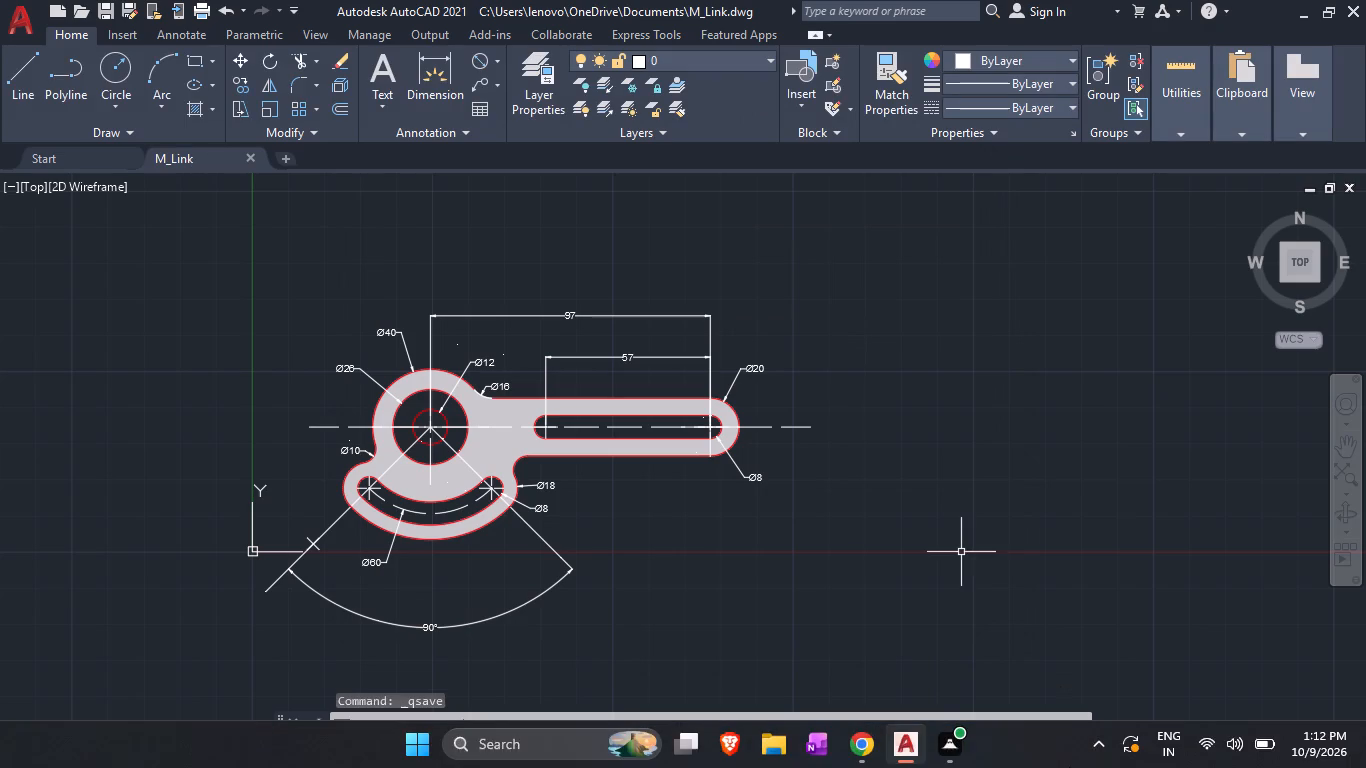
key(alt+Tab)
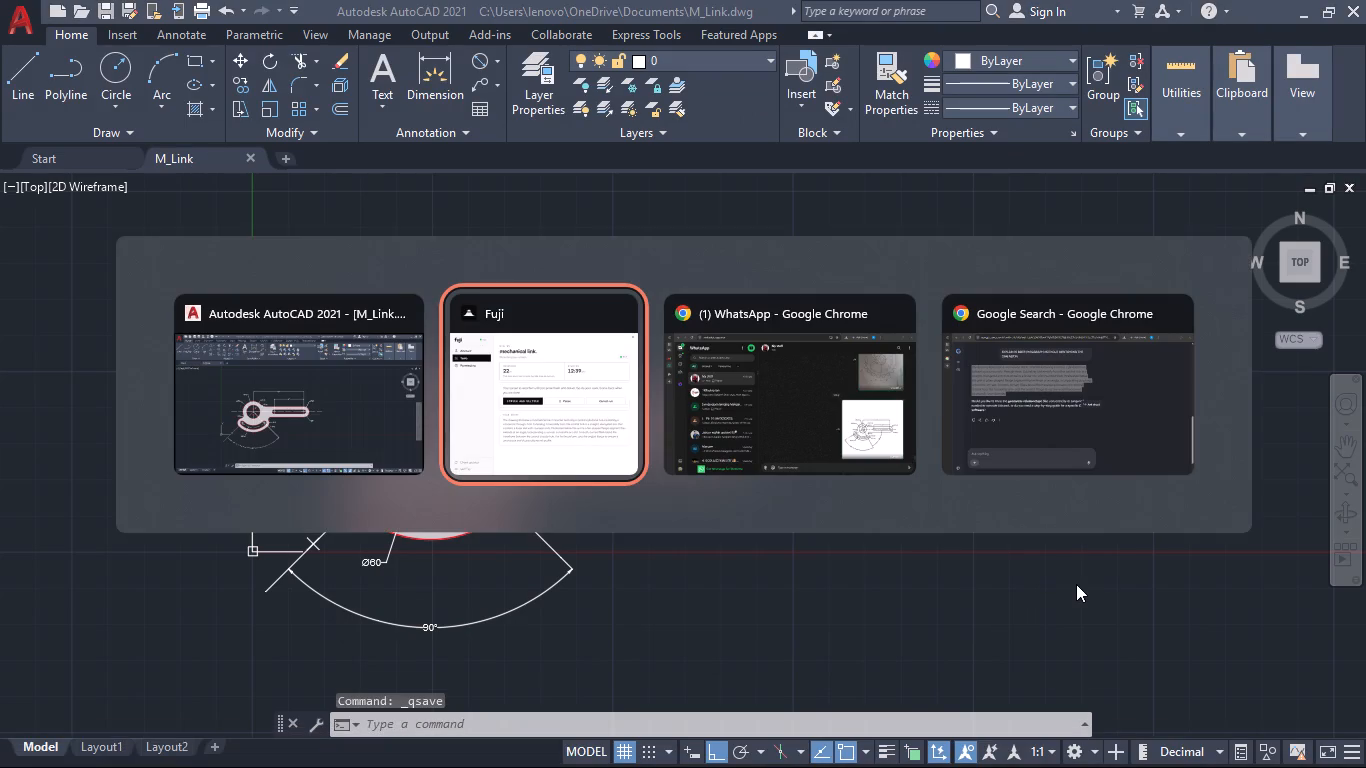
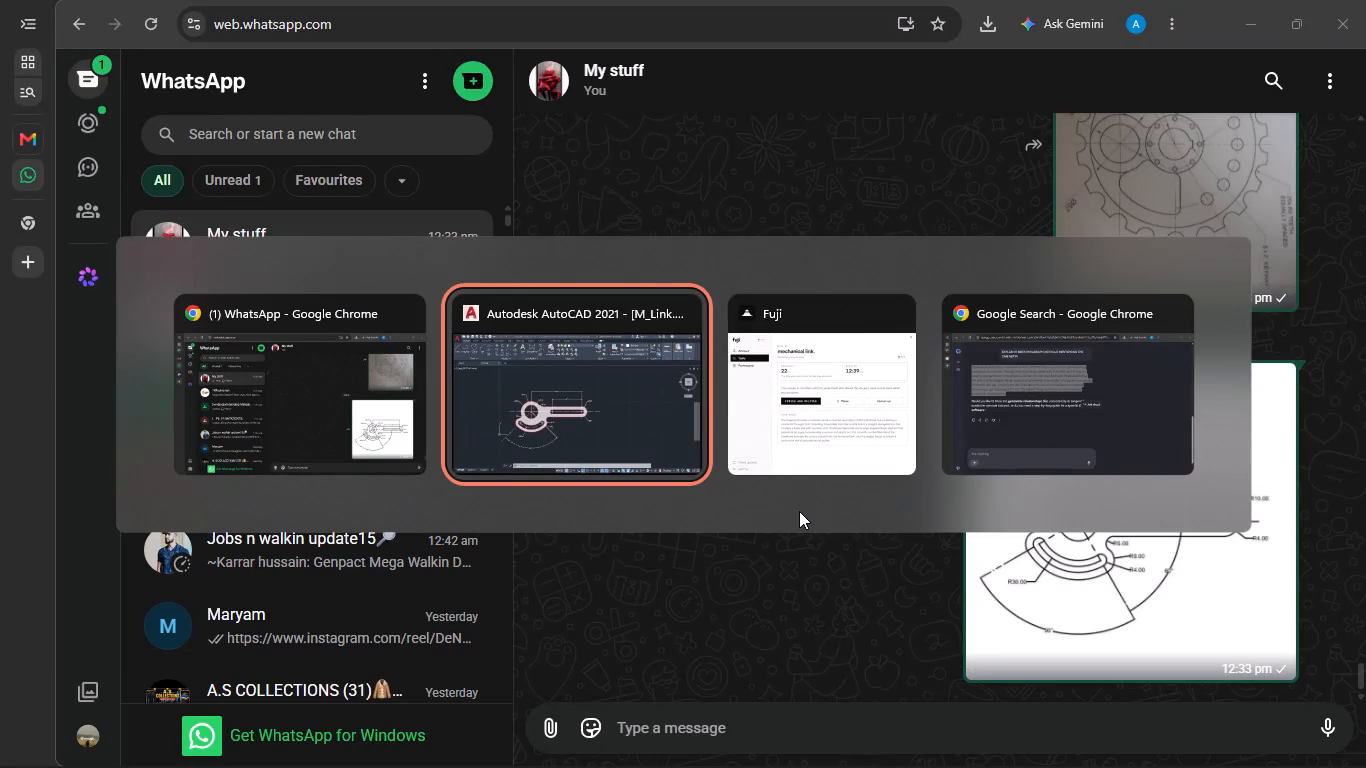
Switch from the WhatsApp chat with the reference sketch back to the M_Link drawing in AutoCAD.
key(alt+Tab)
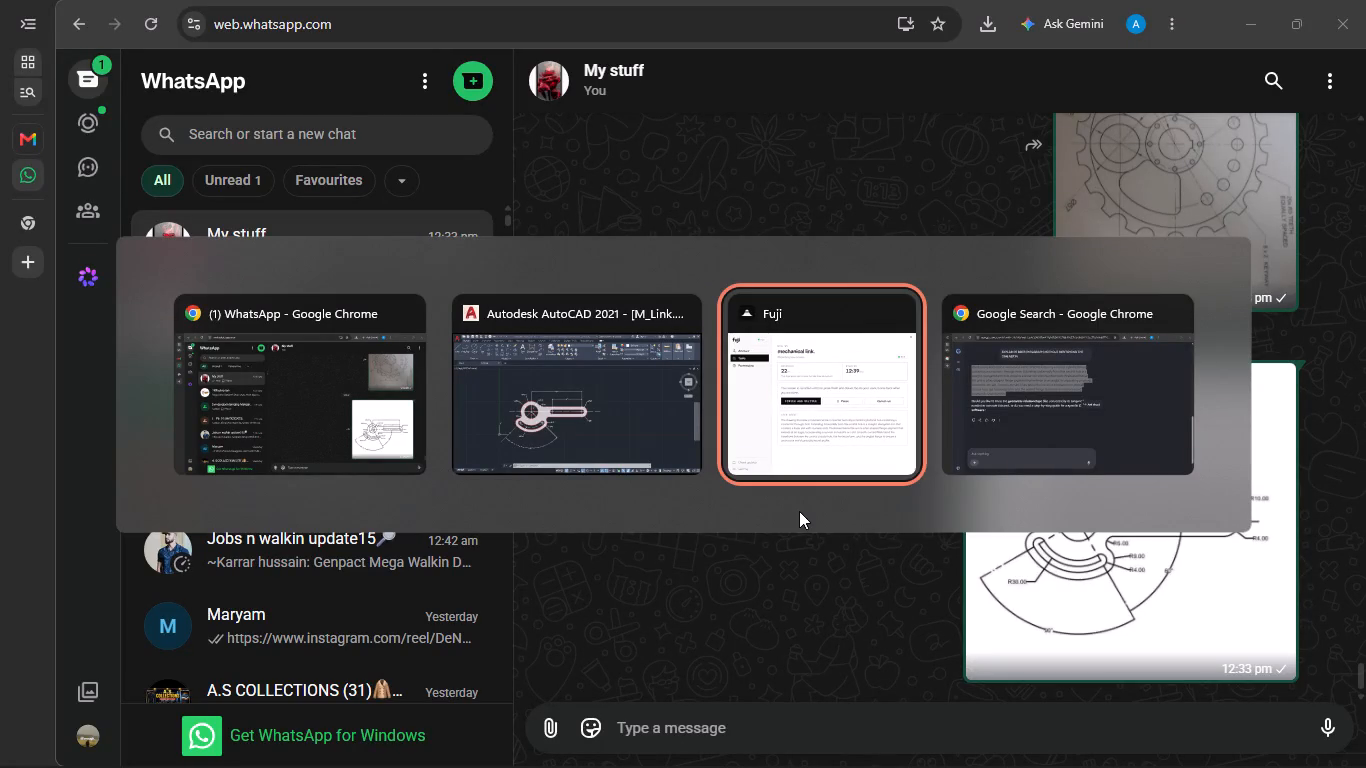
key(alt+Tab)
key(alt+Tab)
key(alt+Tab)
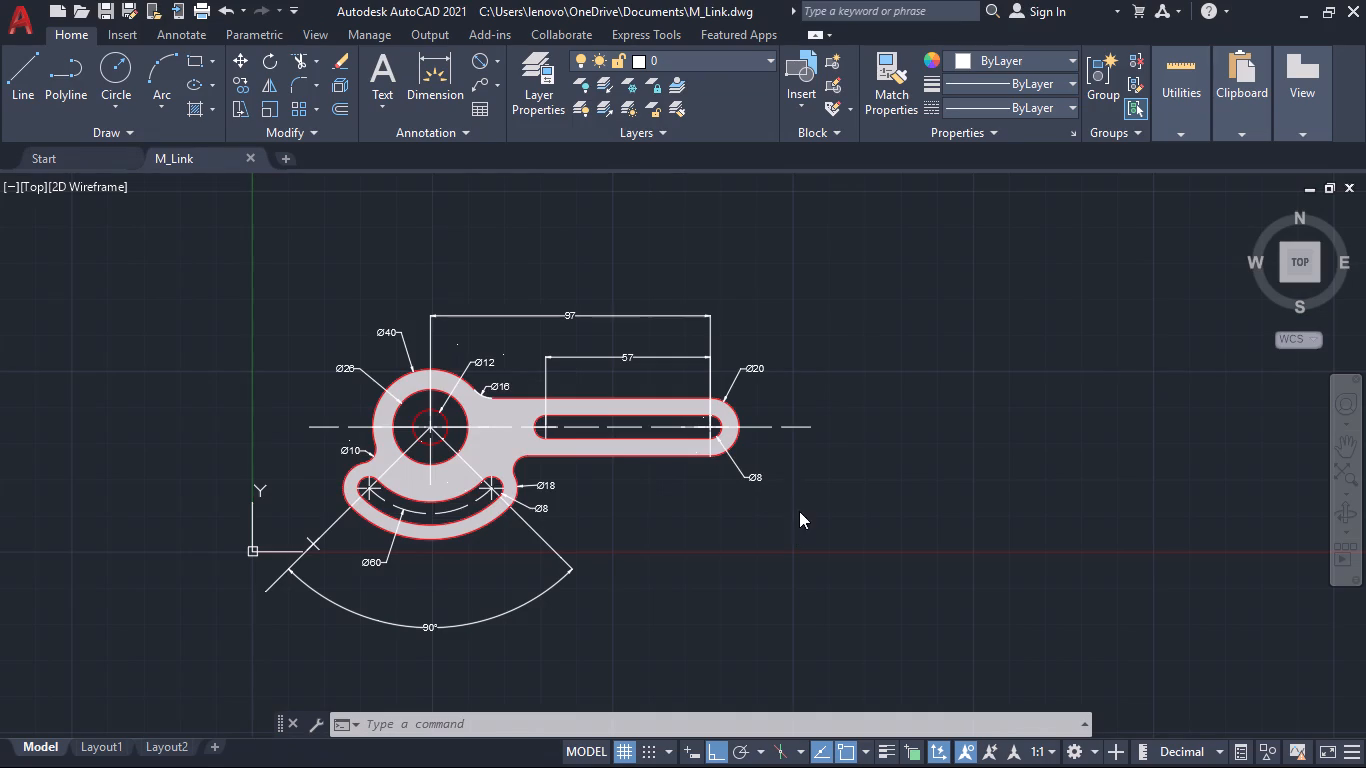